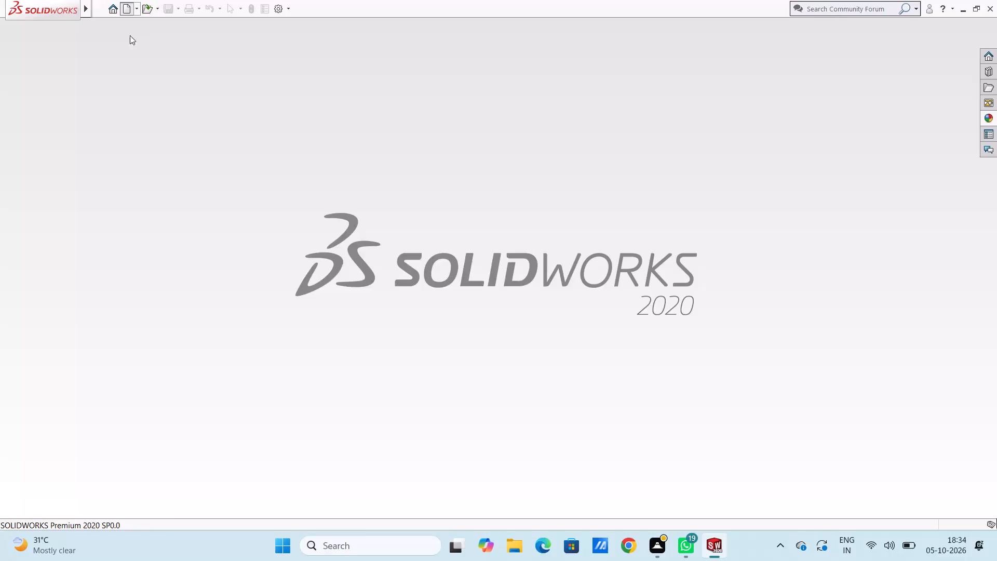
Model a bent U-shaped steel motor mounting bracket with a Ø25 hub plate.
Create a new part document.
{"action": "left_click", "coordinate": [409, 402]}
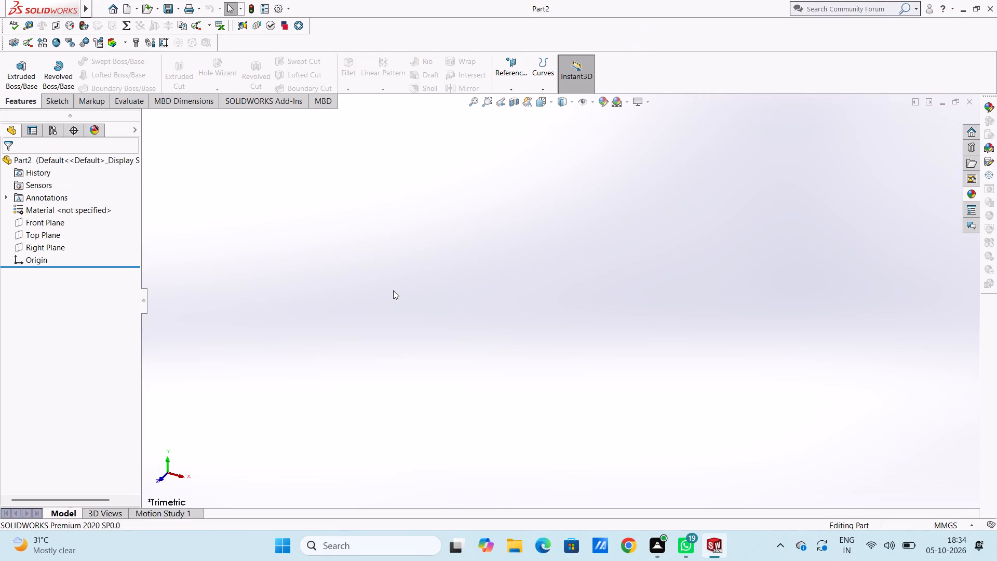
On the Top Plane, sketch a center rectangle at the origin, 120 mm wide and 70 mm high.
{"action": "left_click", "coordinate": [42, 235]}
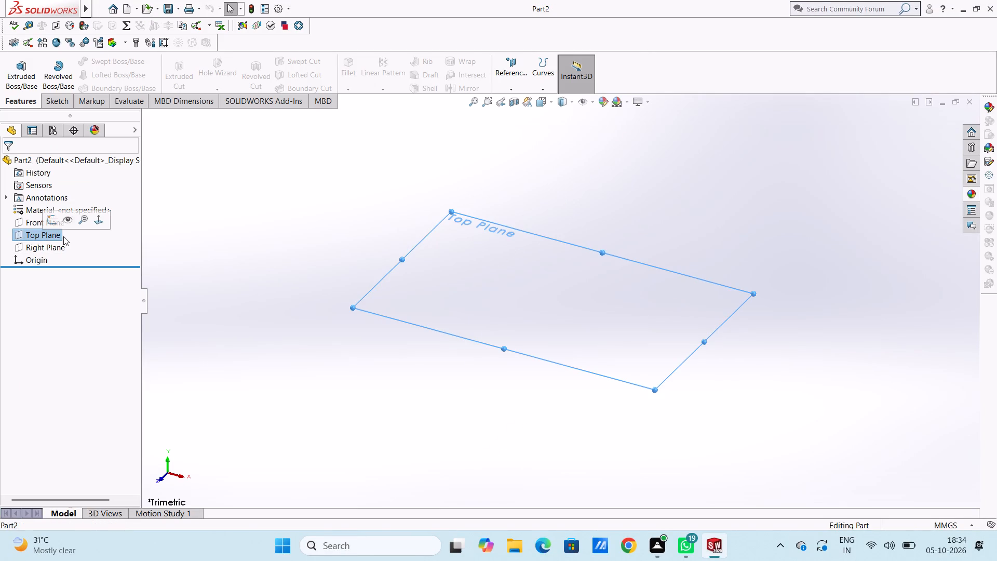
{"action": "left_click", "coordinate": [50, 222]}
{"action": "left_click", "coordinate": [248, 242]}
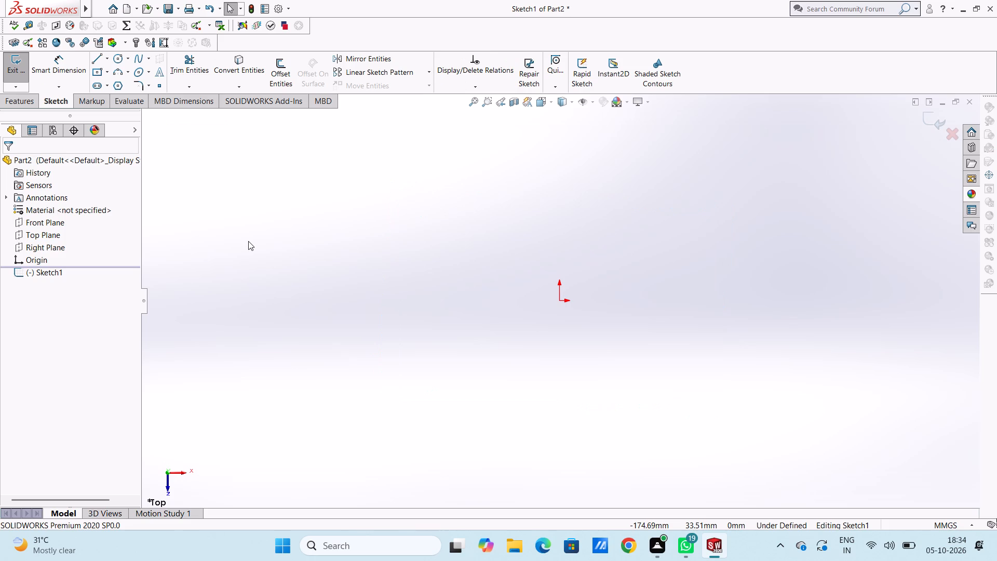
{"action": "left_click", "coordinate": [99, 71]}
{"action": "left_click", "coordinate": [559, 302]}
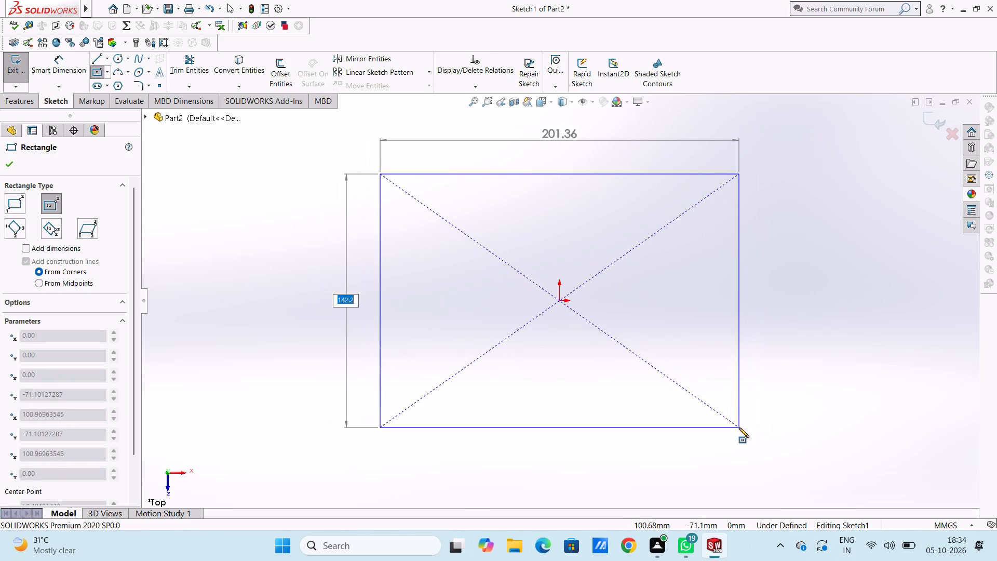
{"action": "type", "text": "70"}
{"action": "key", "text": "Return"}
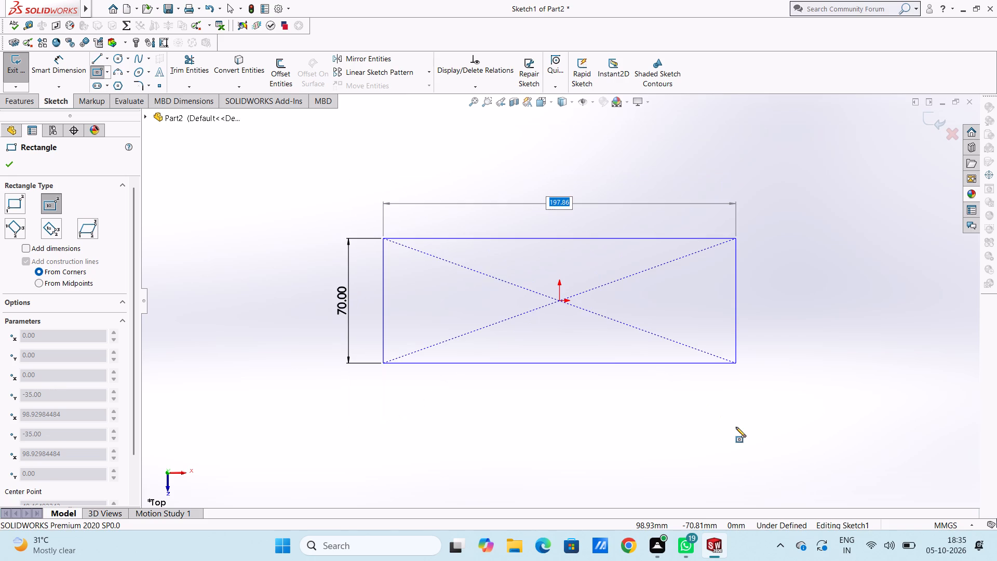
{"action": "type", "text": "120"}
{"action": "key", "text": "Return"}
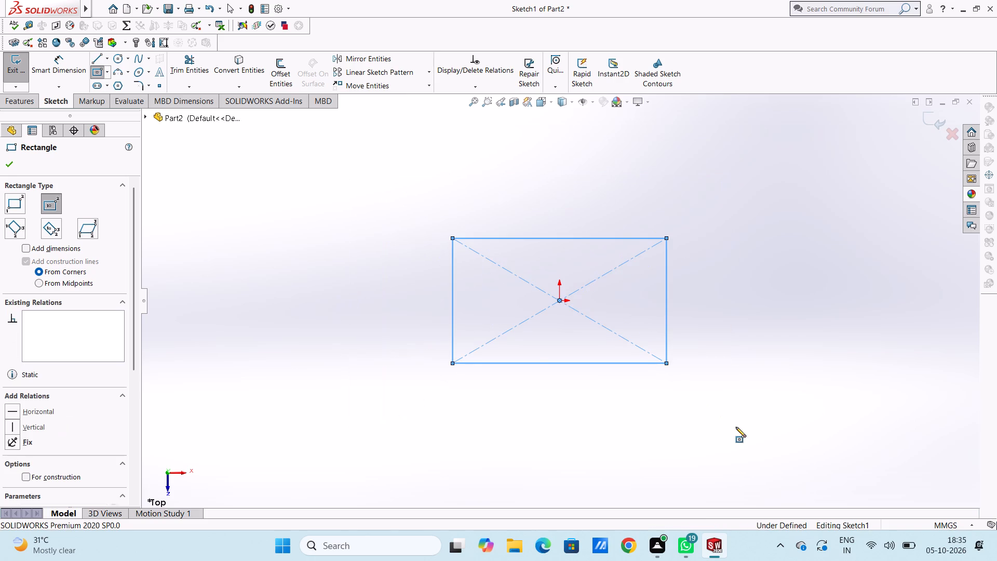
{"action": "left_click", "coordinate": [9, 166]}
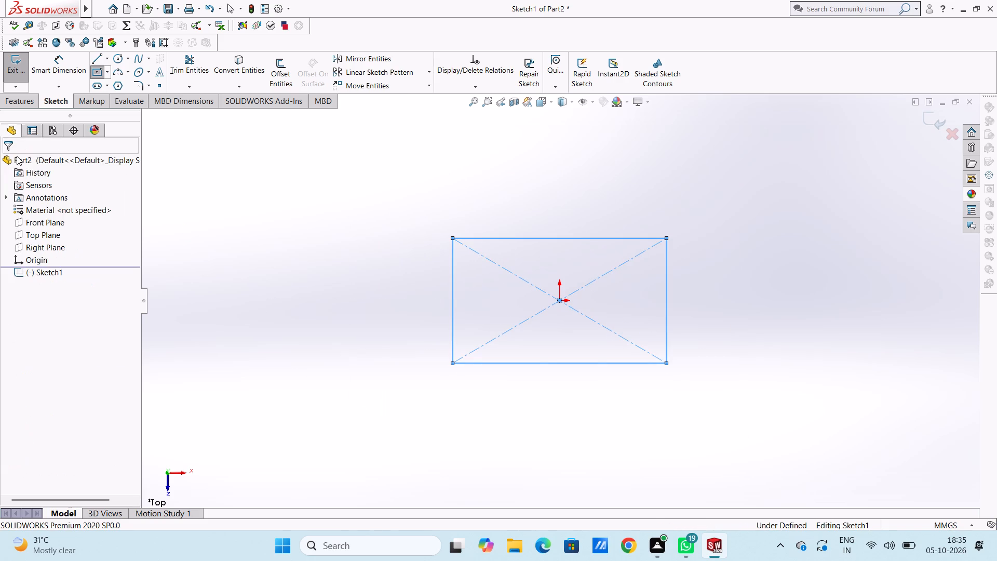
Dimension the rectangle's left edge as 70 mm and its upper edge as 120 mm.
{"action": "left_click", "coordinate": [62, 69]}
{"action": "left_click", "coordinate": [451, 310]}
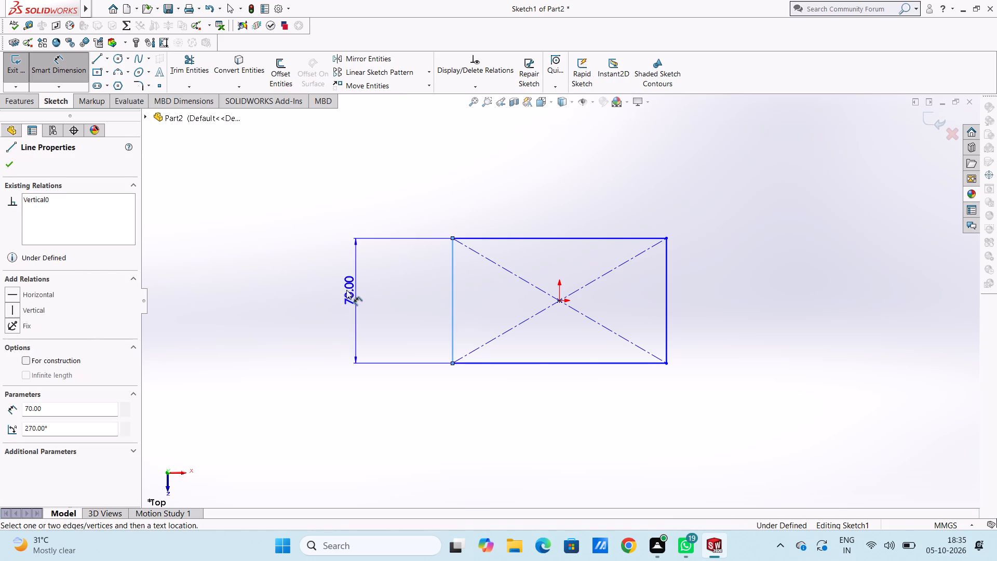
{"action": "left_click", "coordinate": [340, 290]}
{"action": "left_click", "coordinate": [295, 273]}
{"action": "left_click", "coordinate": [261, 288]}
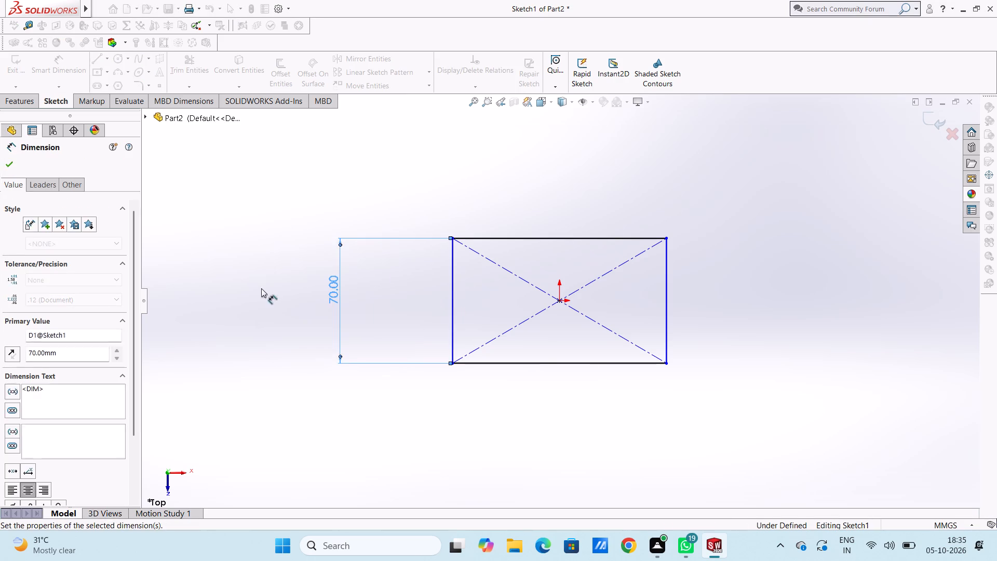
{"action": "left_click", "coordinate": [494, 238]}
{"action": "left_click", "coordinate": [511, 146]}
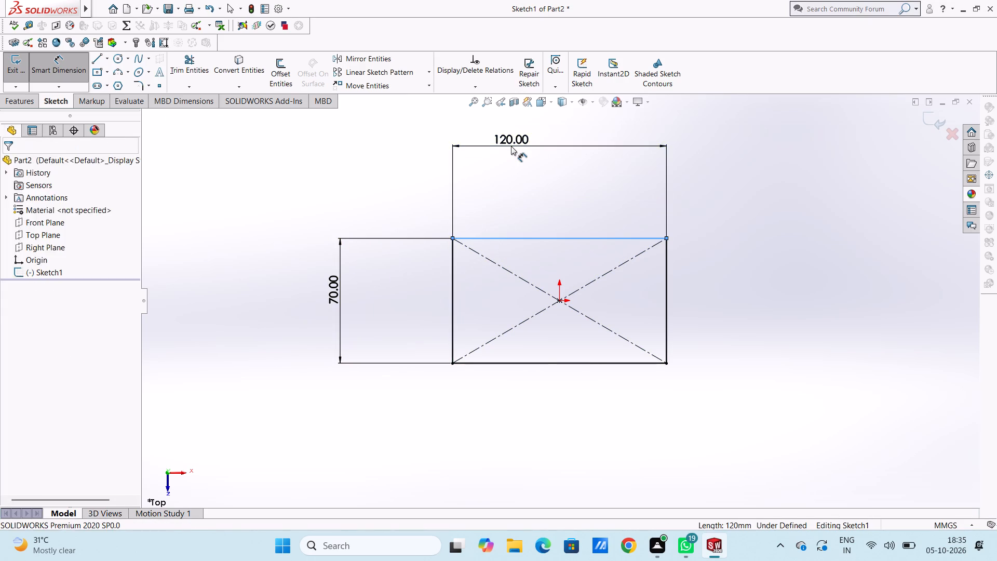
{"action": "left_click", "coordinate": [464, 129]}
{"action": "left_click", "coordinate": [406, 167]}
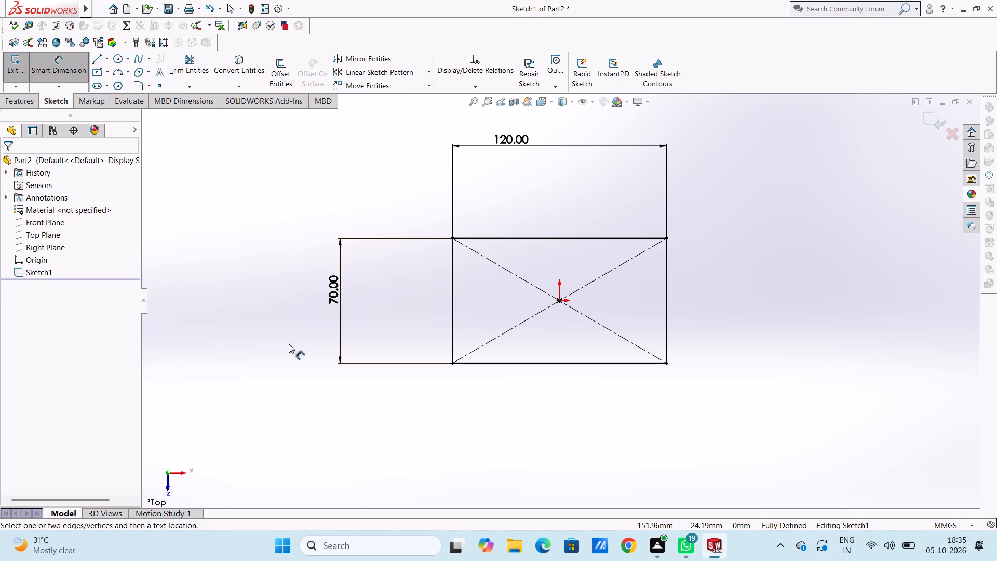
{"action": "key", "text": "Escape"}
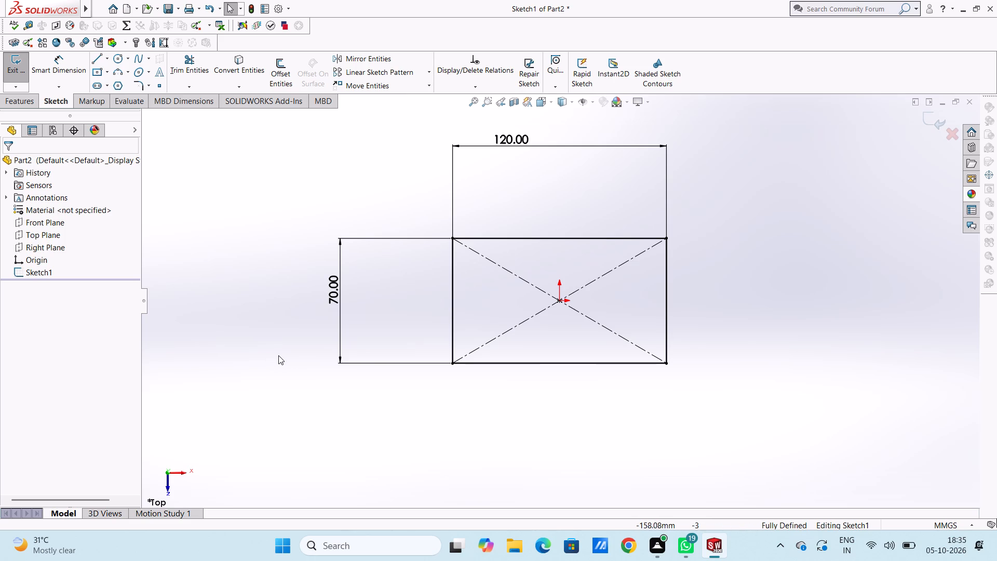
Sketch a circle of 35 mm radius centred about 63 mm directly below the origin, overlapping the rectangle's lower edge.
{"action": "scroll", "coordinate": [327, 337], "scroll_direction": "up", "scroll_amount": 2}
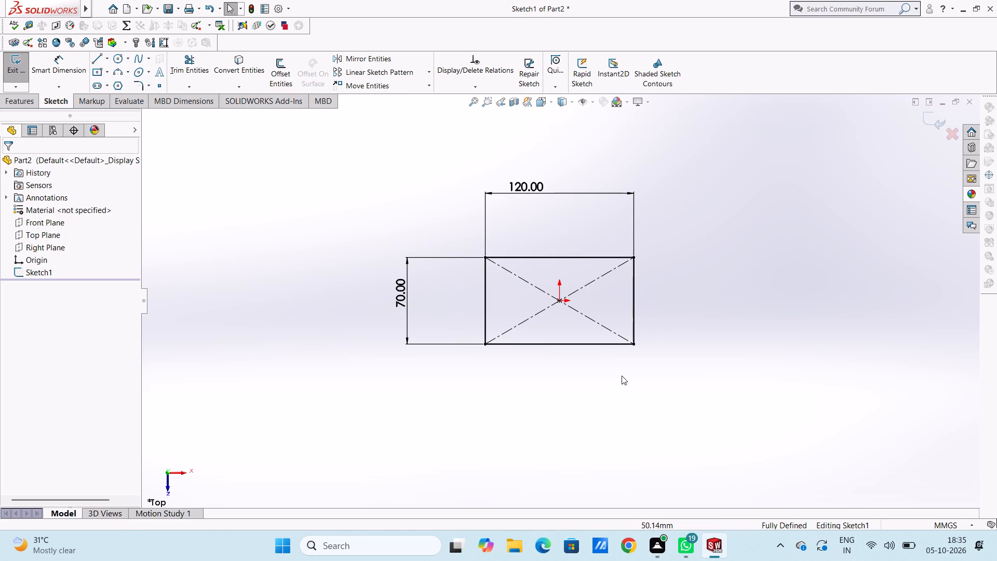
{"action": "scroll", "coordinate": [622, 376], "scroll_direction": "down", "scroll_amount": 1}
{"action": "scroll", "coordinate": [622, 375], "scroll_direction": "up", "scroll_amount": 1}
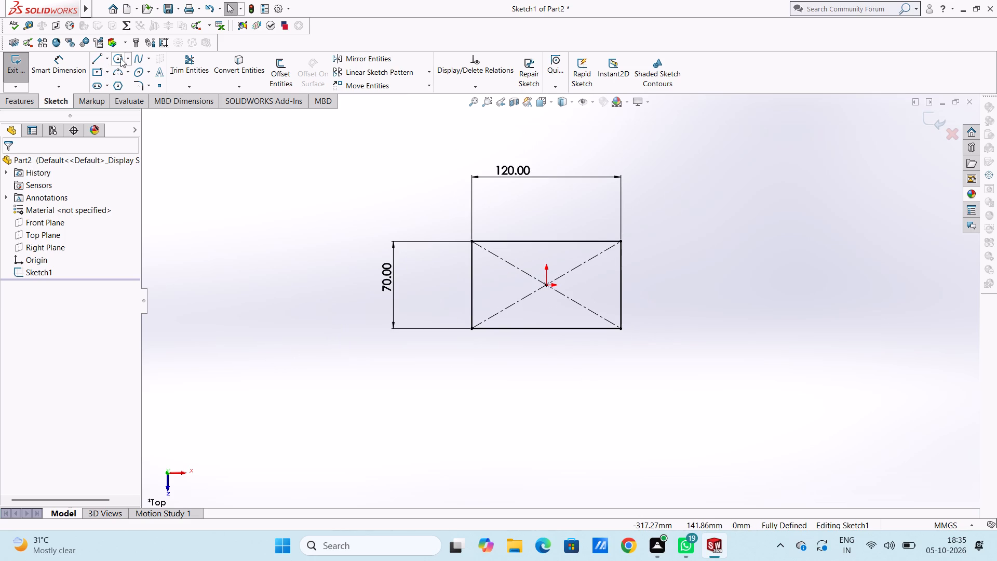
{"action": "left_click", "coordinate": [117, 58]}
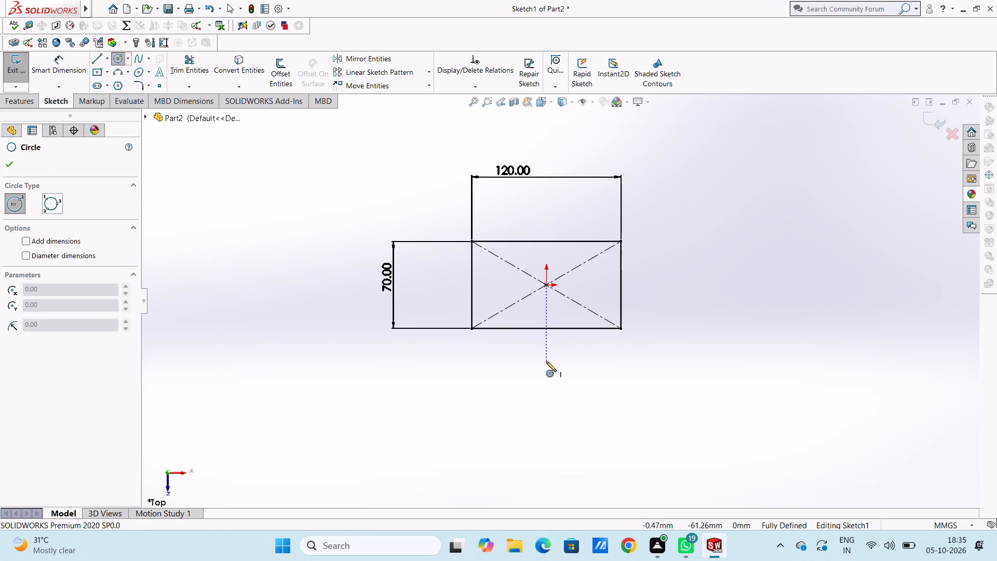
{"action": "left_click", "coordinate": [546, 364]}
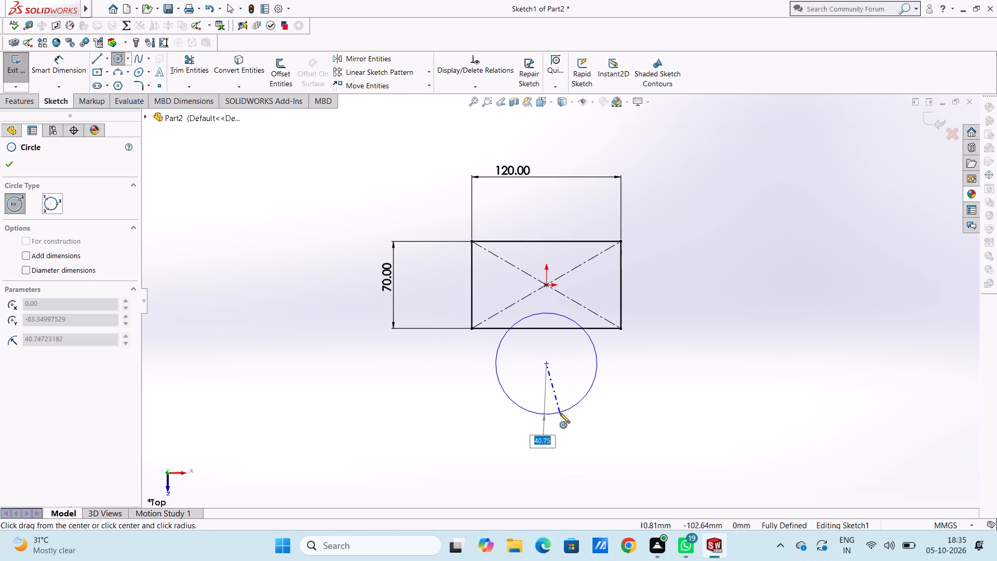
{"action": "type", "text": "35"}
{"action": "key", "text": "Return"}
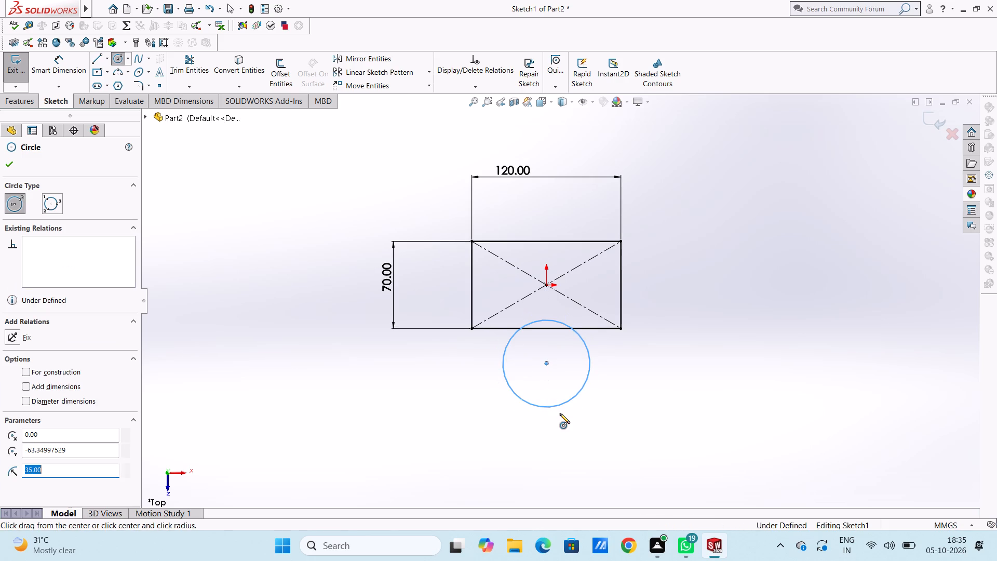
Sketch a second circle of 35 mm radius centred about 77 mm directly above the origin.
{"action": "left_click", "coordinate": [545, 189]}
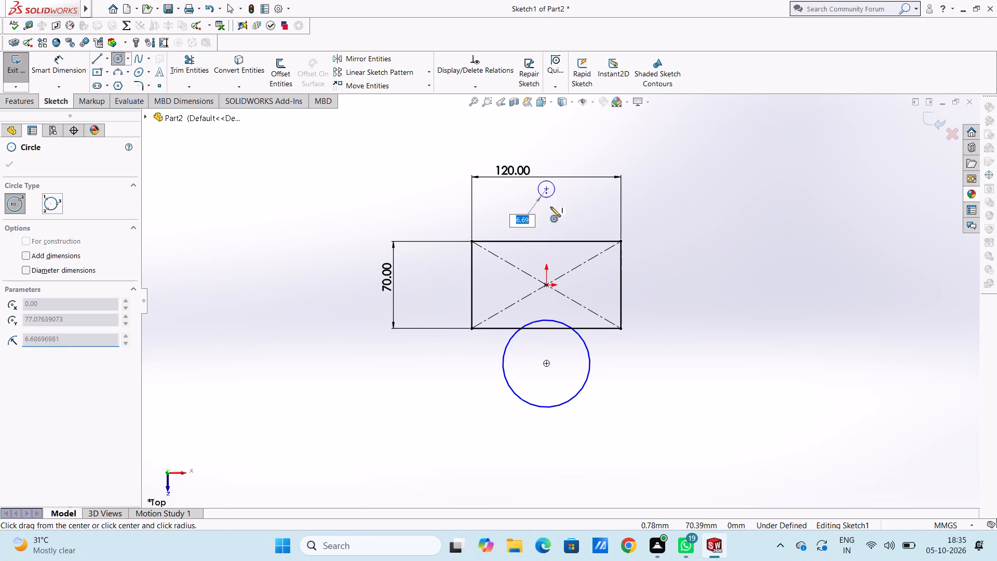
{"action": "type", "text": "35"}
{"action": "key", "text": "Return"}
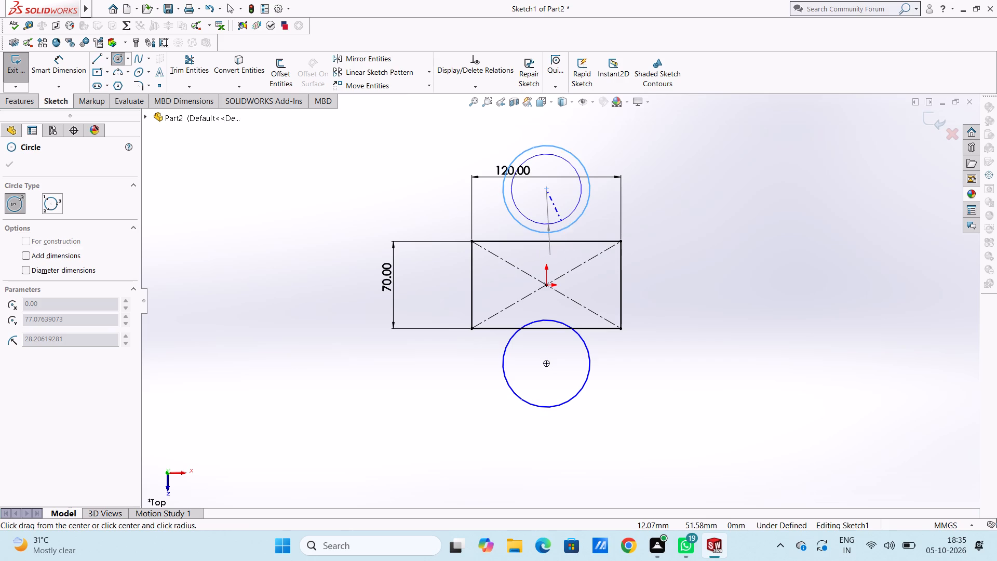
{"action": "left_click", "coordinate": [9, 168]}
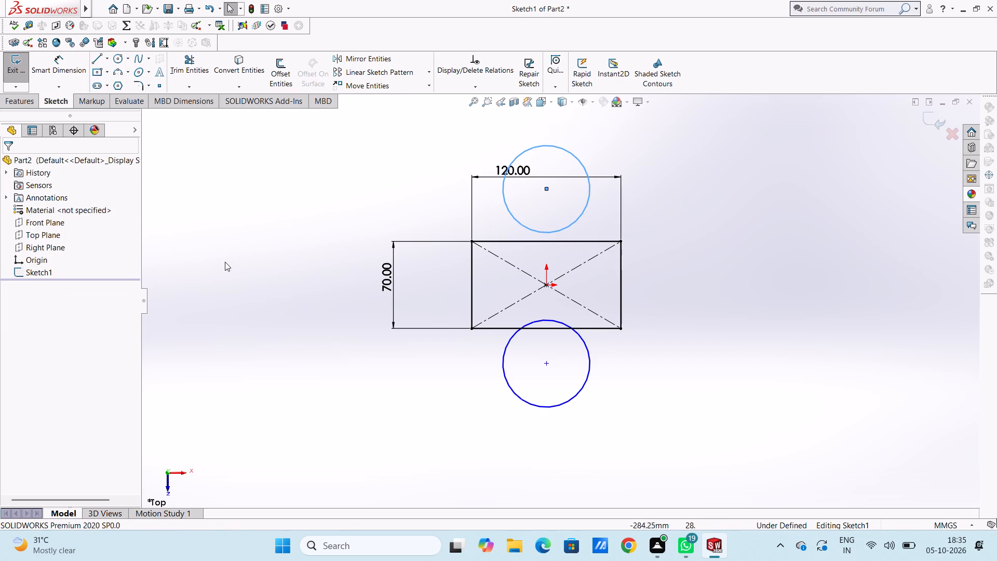
Dimension the lower circle's centre 25 mm below the rectangle's lower edge.
{"action": "left_click", "coordinate": [62, 71]}
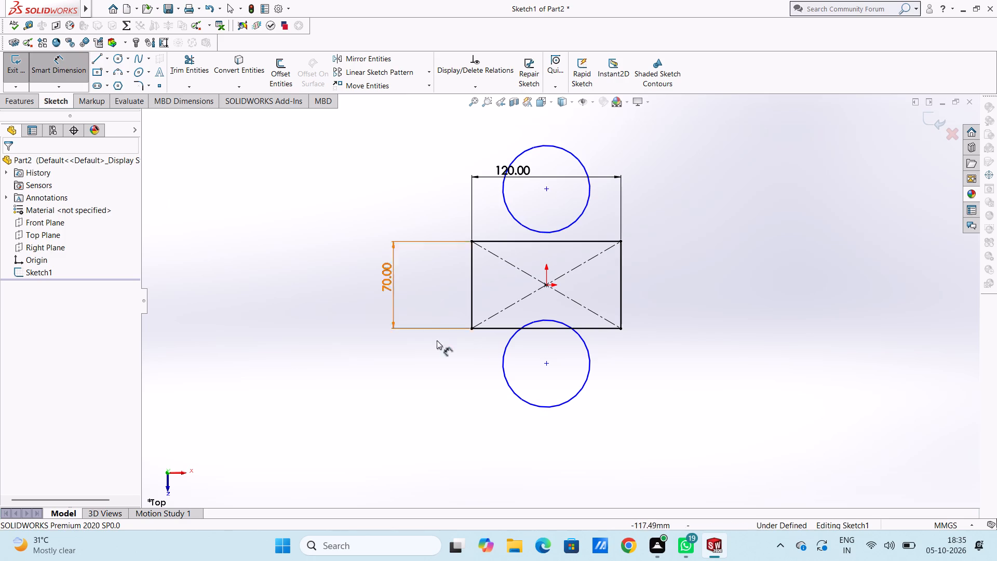
{"action": "left_click", "coordinate": [544, 364]}
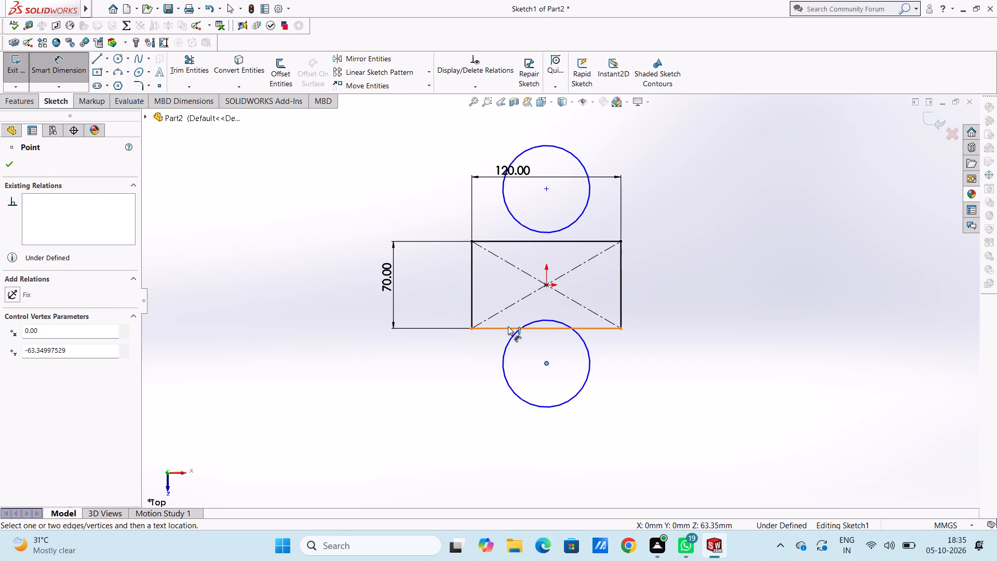
{"action": "left_click", "coordinate": [508, 326]}
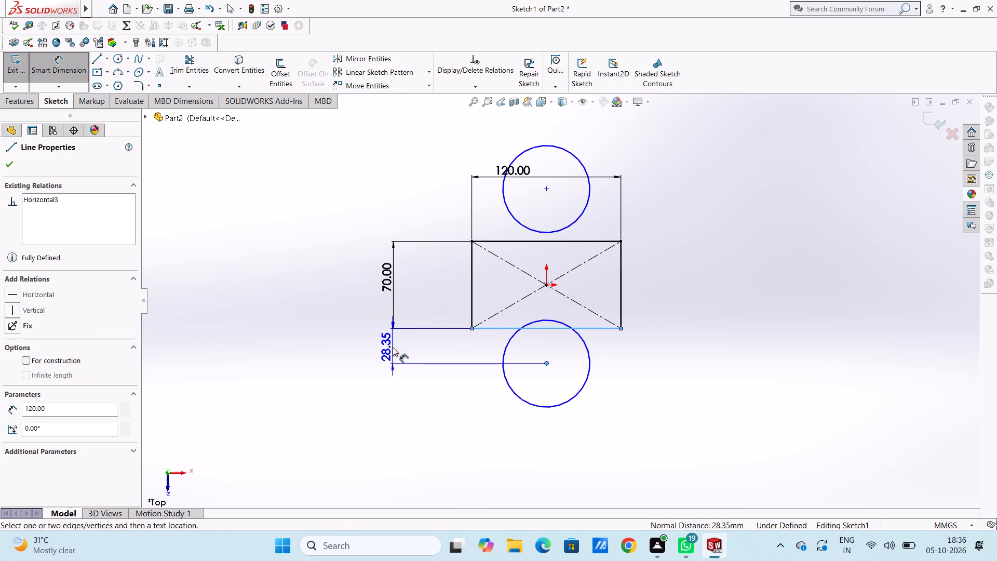
{"action": "left_click", "coordinate": [393, 347]}
{"action": "type", "text": "25"}
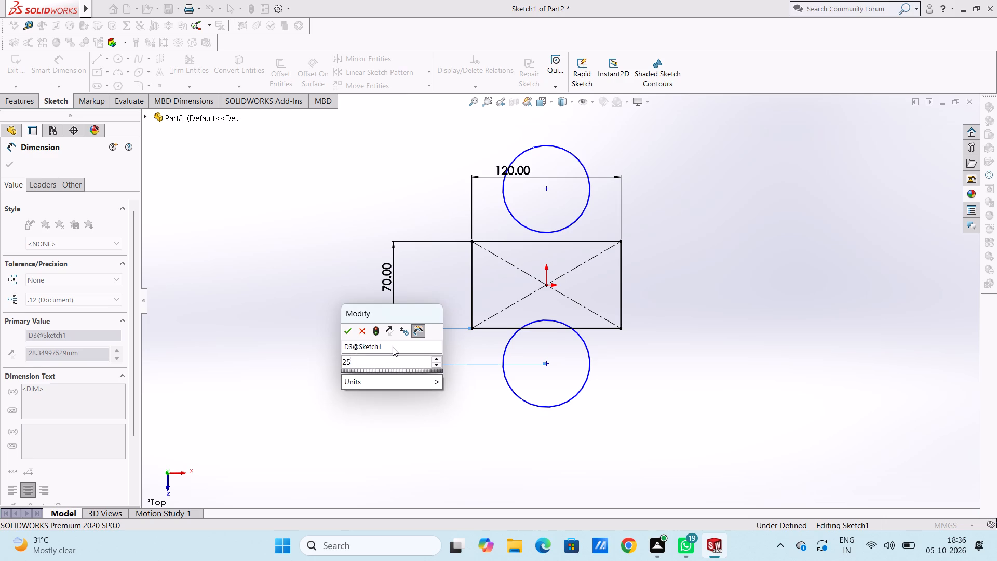
{"action": "key", "text": "Return"}
{"action": "left_click", "coordinate": [308, 382]}
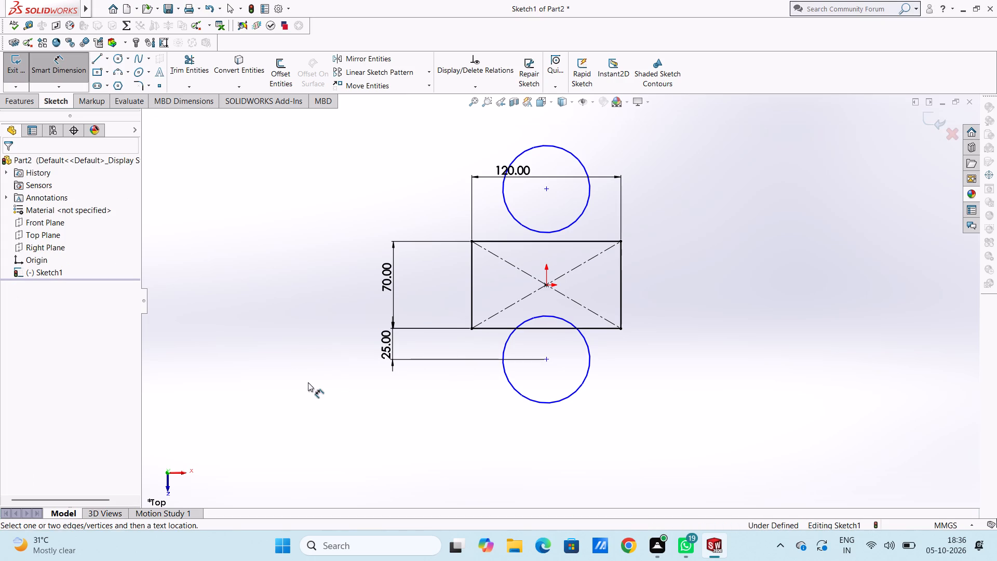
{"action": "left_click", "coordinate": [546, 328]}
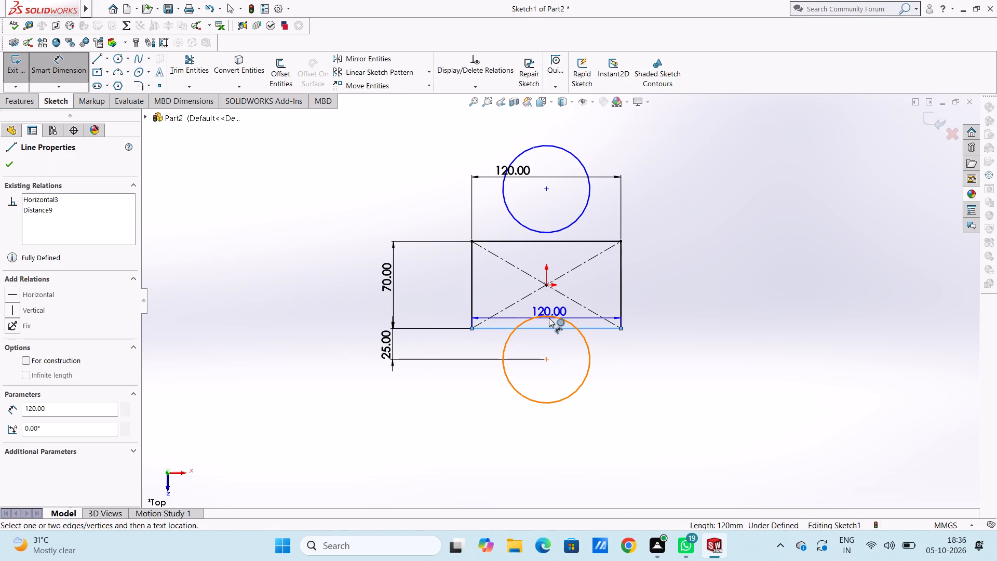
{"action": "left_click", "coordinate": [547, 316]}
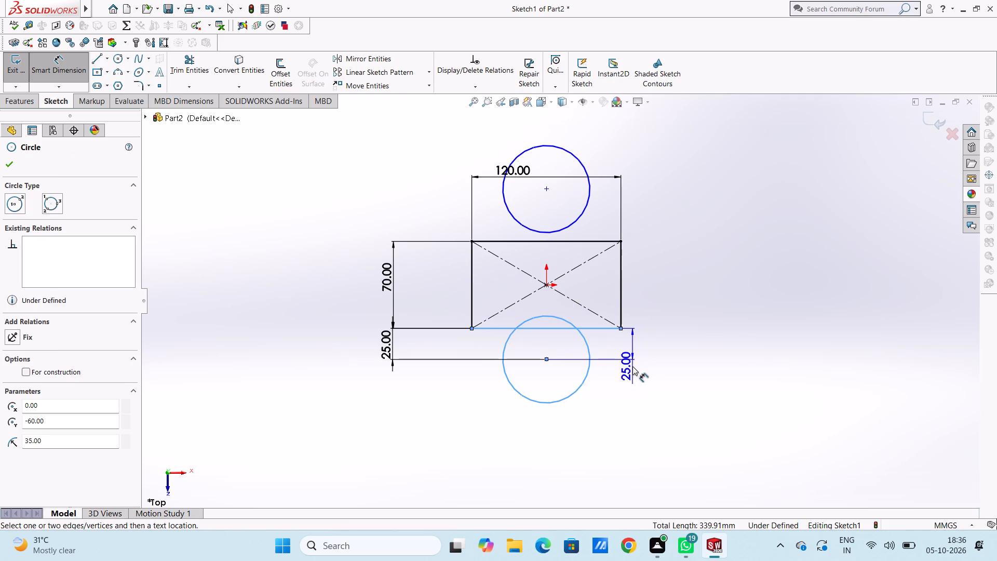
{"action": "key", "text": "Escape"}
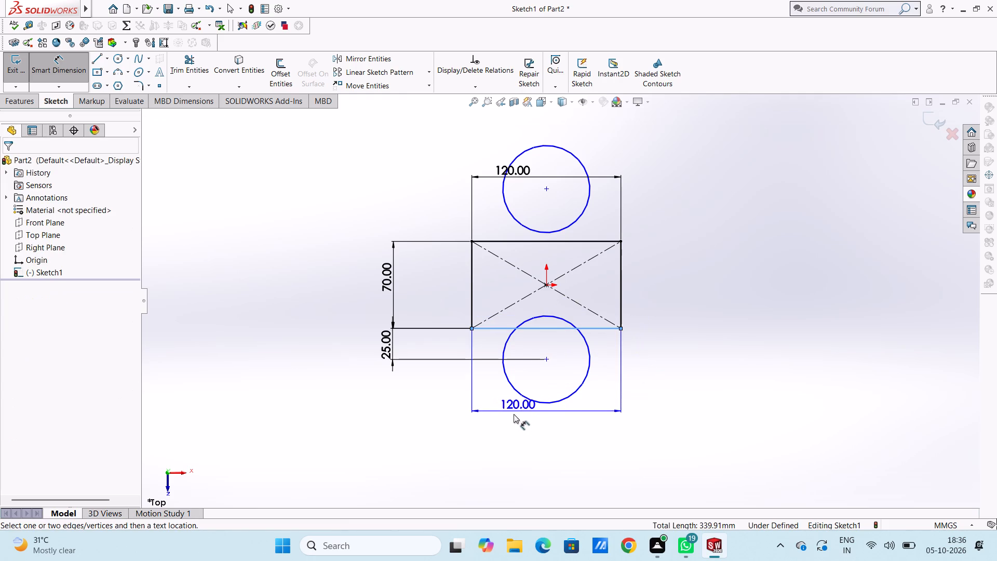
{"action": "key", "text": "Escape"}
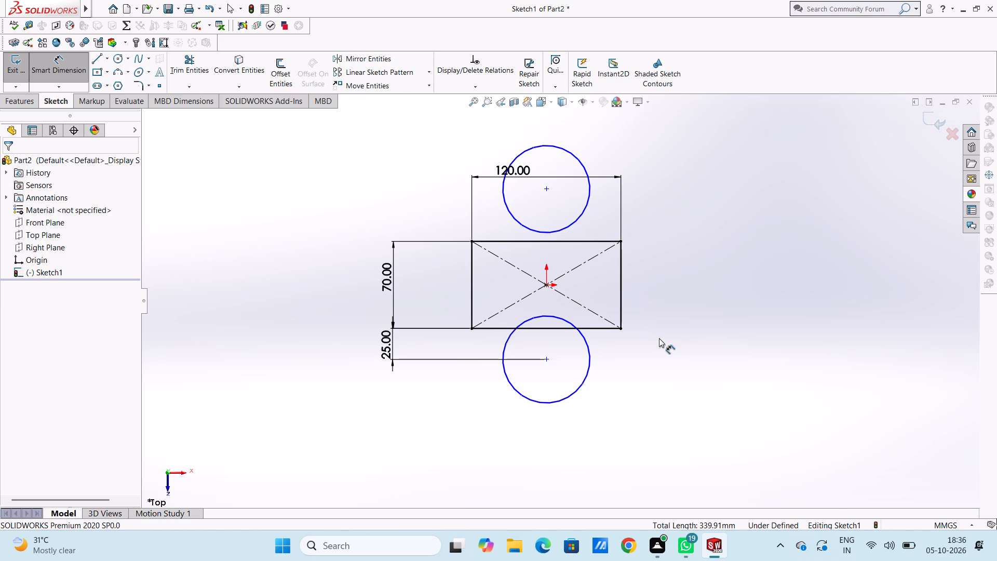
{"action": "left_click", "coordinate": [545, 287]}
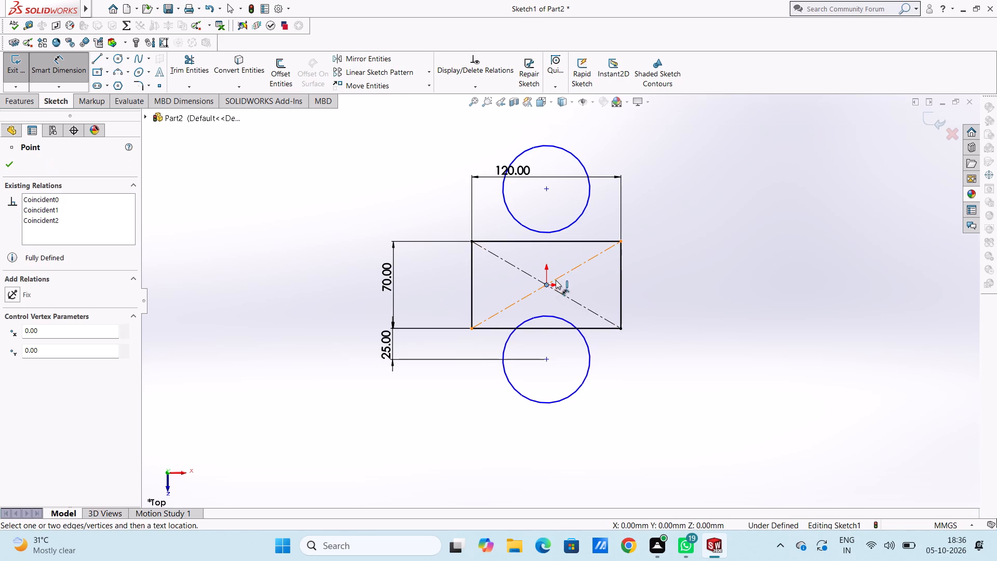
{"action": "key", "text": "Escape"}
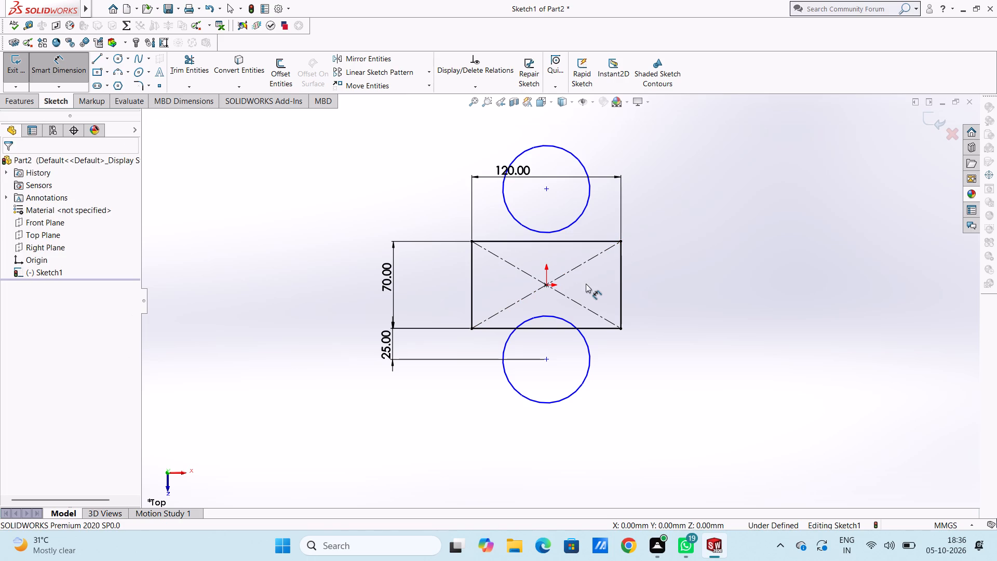
Dimension the upper circle's centre 25 mm above the rectangle's upper edge.
{"action": "left_click", "coordinate": [547, 191]}
{"action": "left_click", "coordinate": [581, 241]}
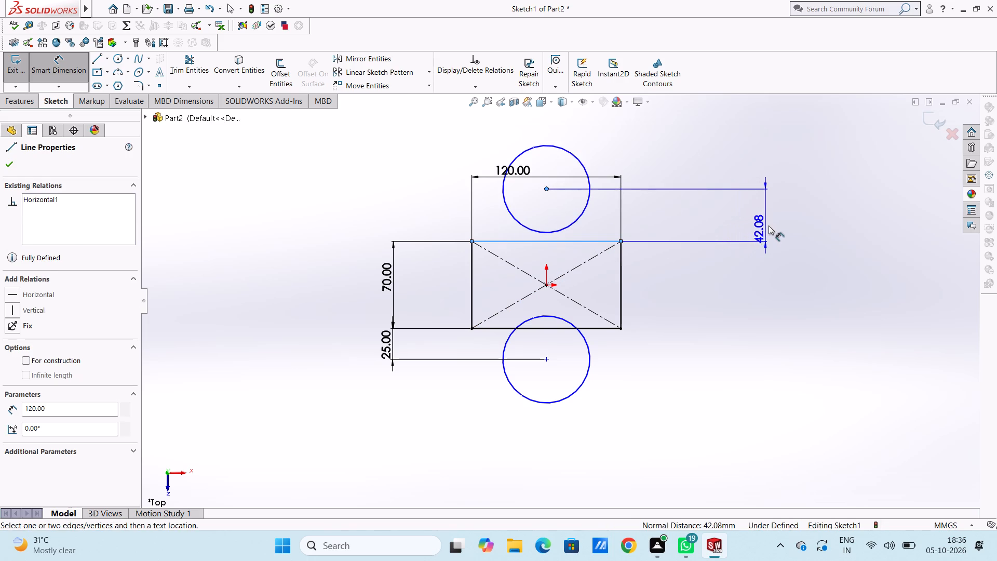
{"action": "left_click", "coordinate": [771, 219]}
{"action": "type", "text": "25"}
{"action": "key", "text": "Return"}
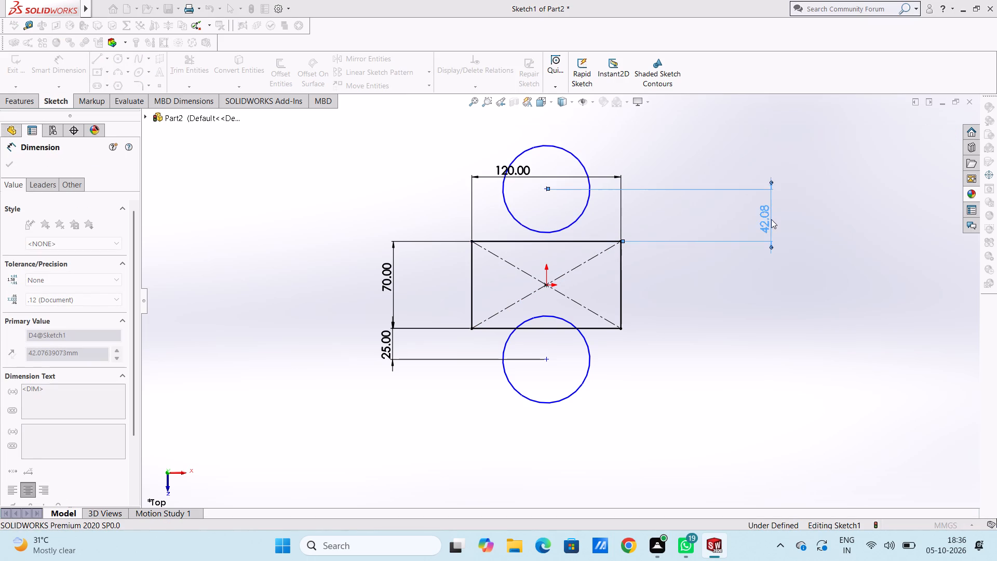
{"action": "left_click", "coordinate": [739, 182]}
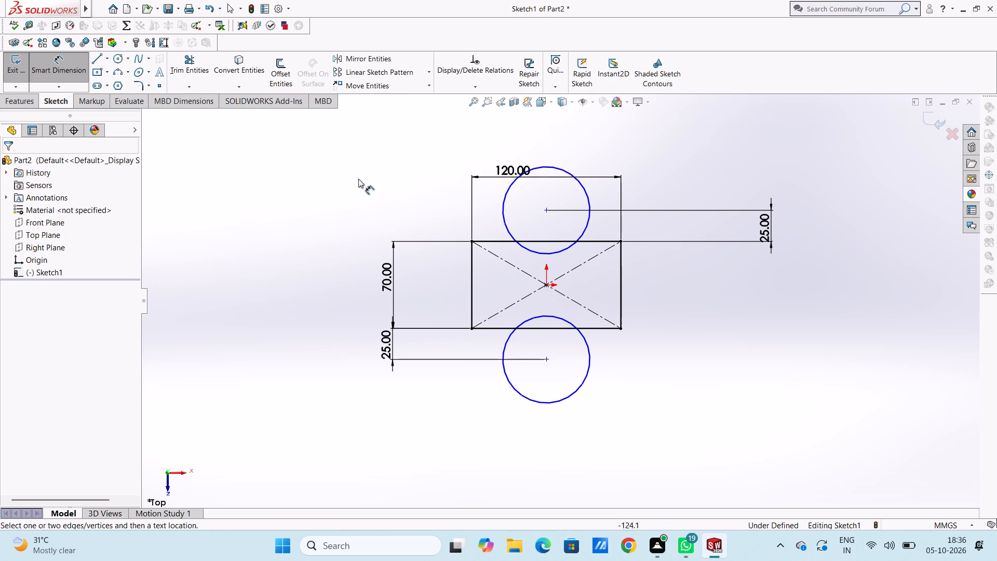
Trim away both circles outside the rectangle and the rectangle's edge segments between the arc ends, leaving two inward arc notches.
{"action": "left_click", "coordinate": [195, 65]}
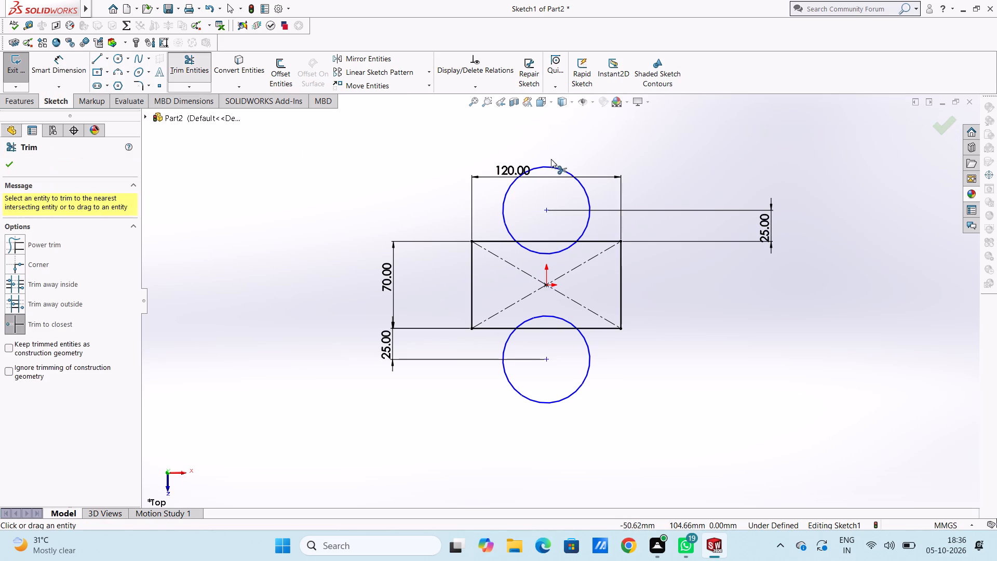
{"action": "left_click", "coordinate": [560, 167]}
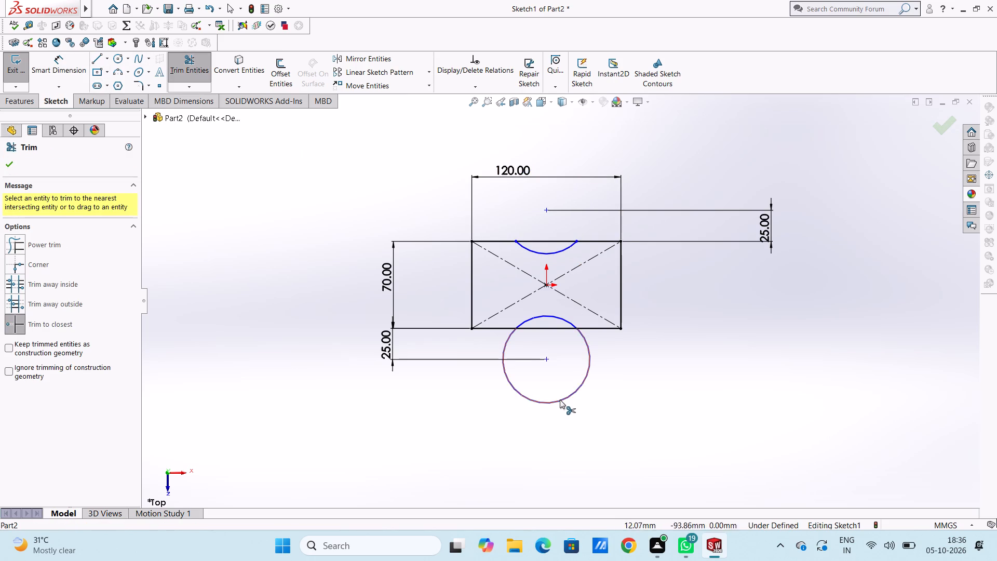
{"action": "left_click", "coordinate": [560, 398]}
{"action": "left_click", "coordinate": [550, 331]}
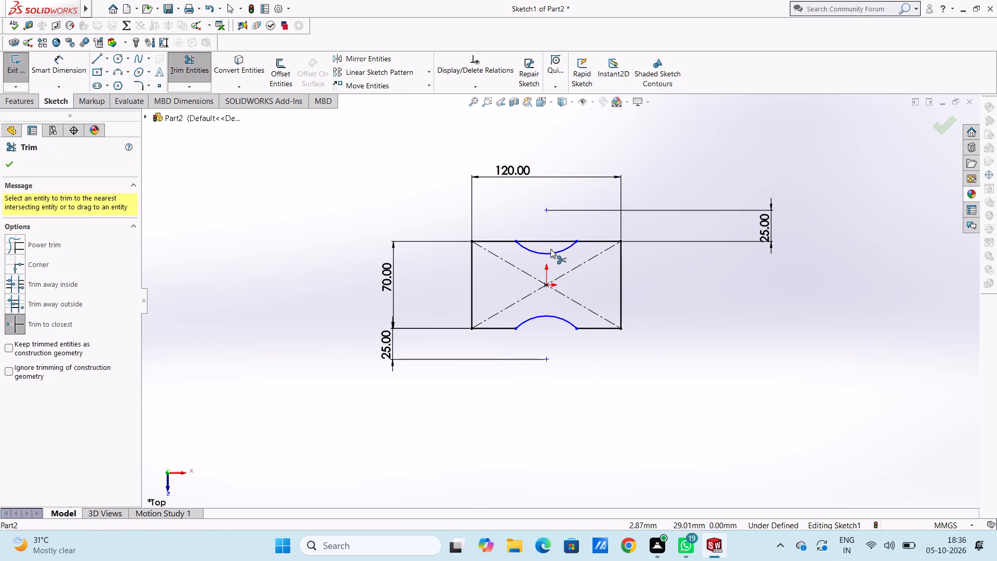
{"action": "left_click", "coordinate": [550, 241]}
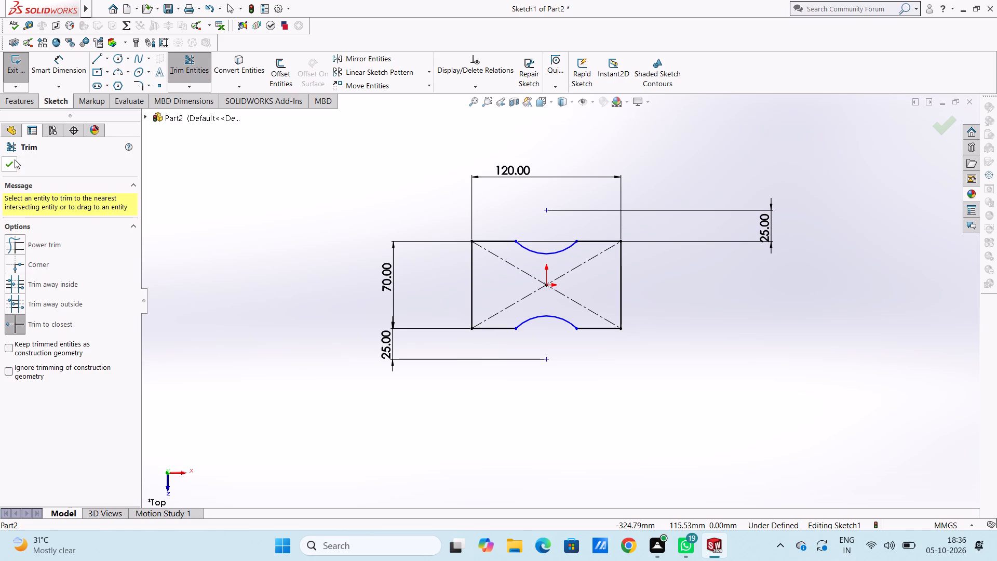
{"action": "left_click", "coordinate": [14, 161]}
Dimension the horizontal distance from the rectangle's left edge to the upper arc's centre.
{"action": "left_click", "coordinate": [76, 62]}
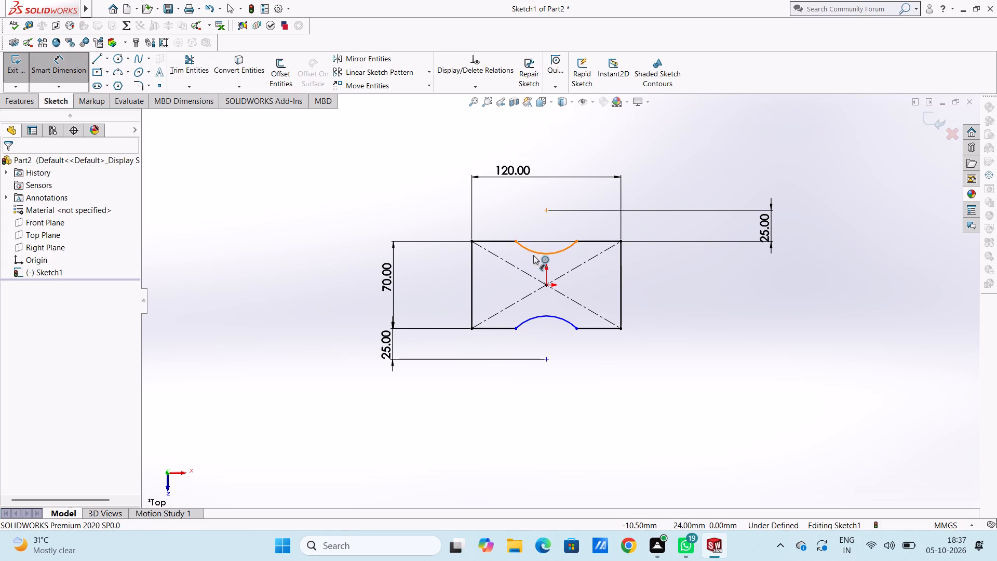
{"action": "left_click", "coordinate": [545, 212]}
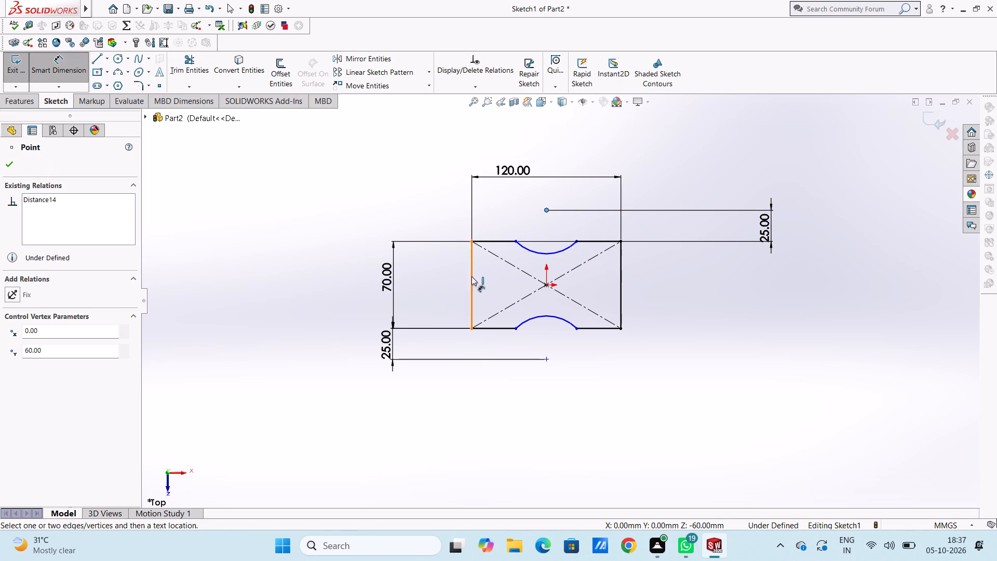
{"action": "left_click", "coordinate": [471, 276]}
{"action": "left_click", "coordinate": [495, 197]}
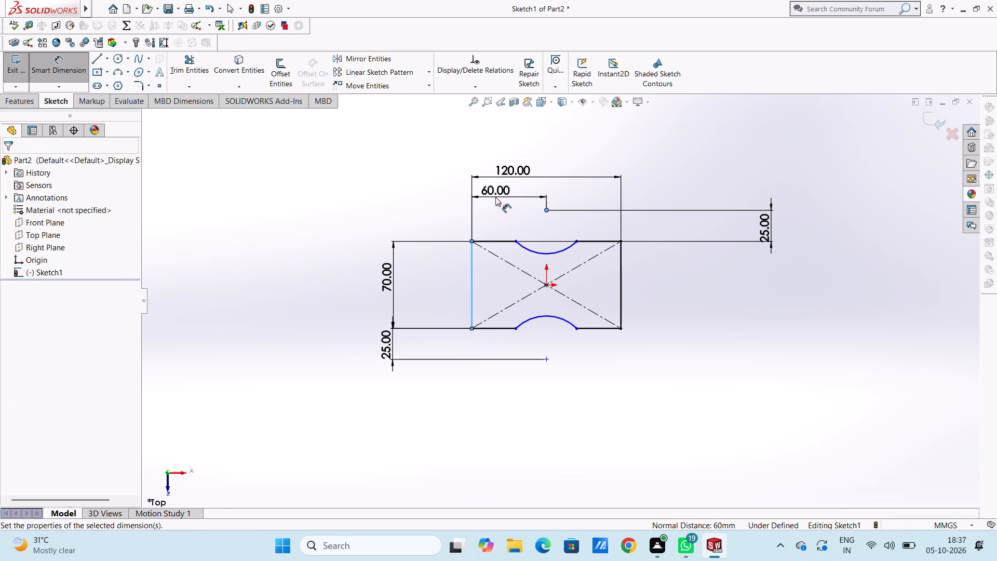
{"action": "left_click", "coordinate": [452, 180]}
{"action": "left_click", "coordinate": [433, 196]}
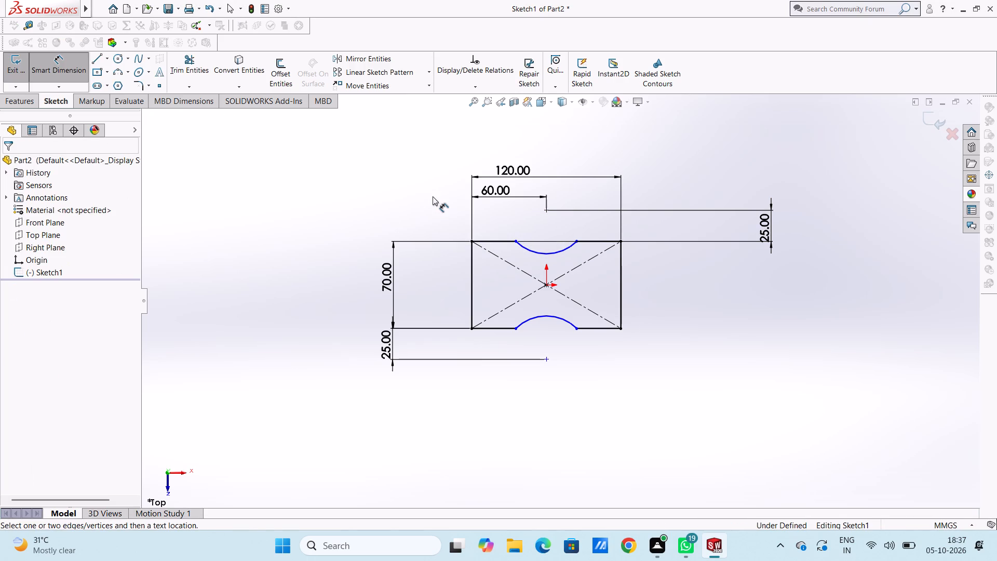
Dimension the horizontal distance from the rectangle's left edge to the lower arc's centre.
{"action": "left_click", "coordinate": [474, 308]}
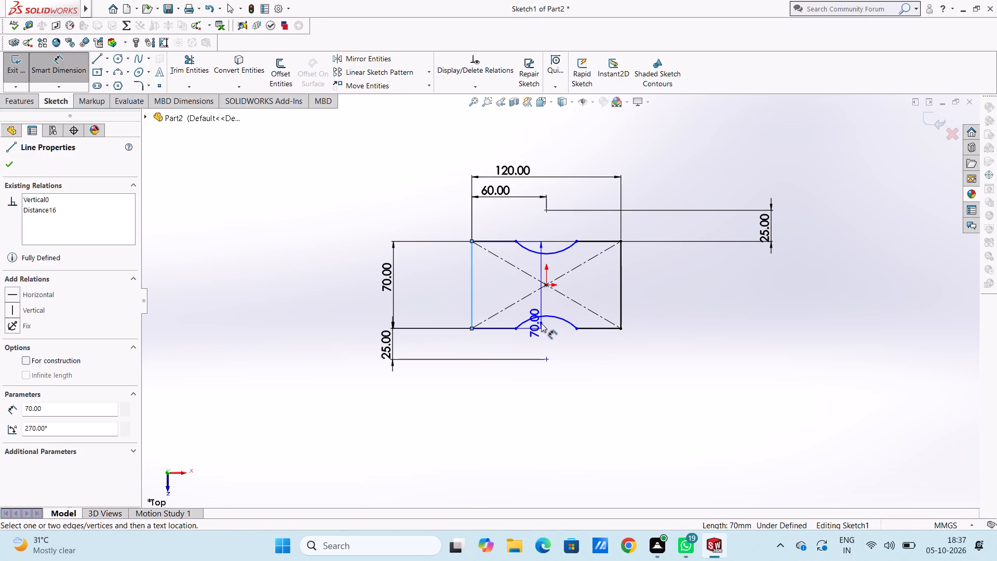
{"action": "left_click", "coordinate": [548, 358]}
{"action": "left_click", "coordinate": [510, 442]}
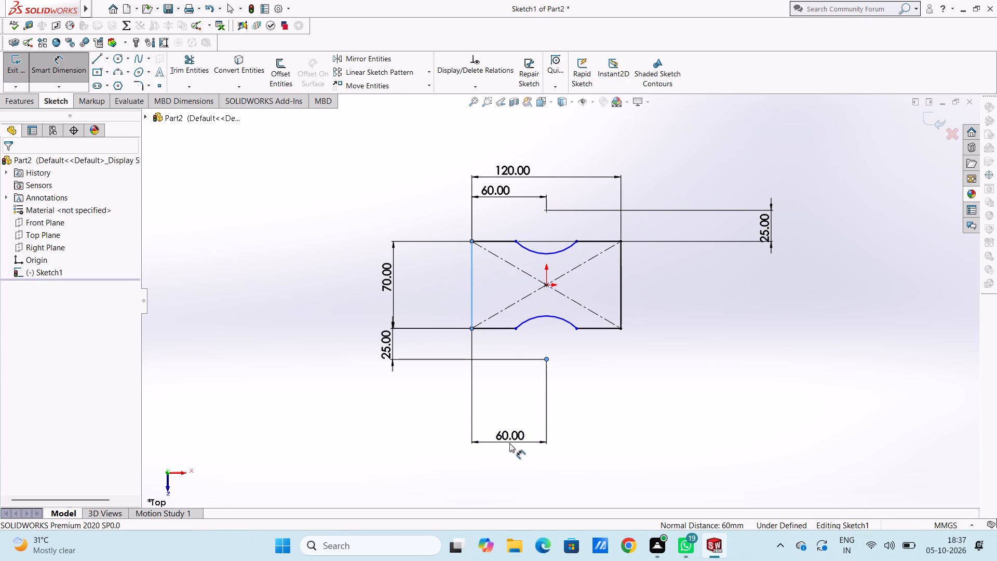
{"action": "left_click", "coordinate": [467, 428]}
{"action": "left_click", "coordinate": [443, 427]}
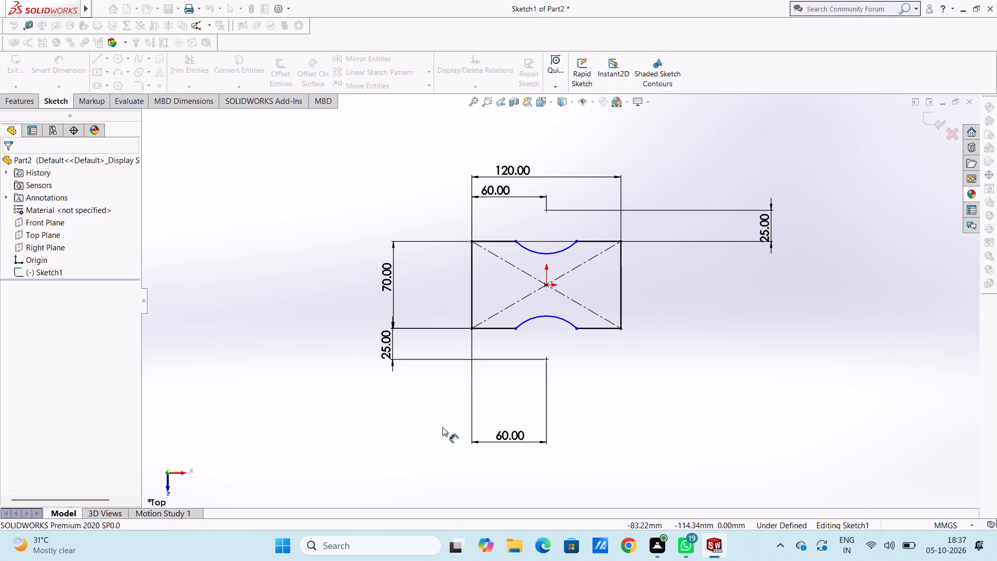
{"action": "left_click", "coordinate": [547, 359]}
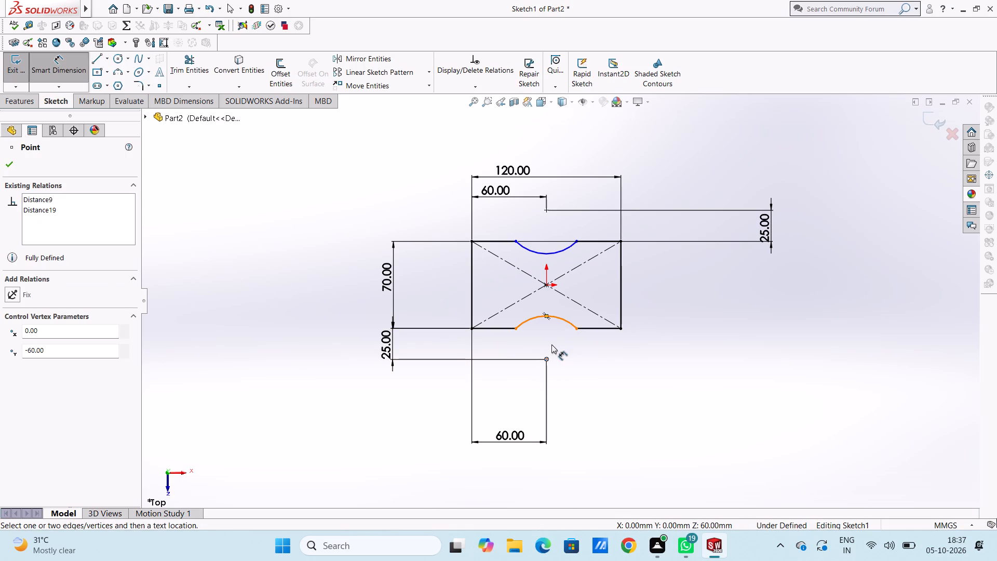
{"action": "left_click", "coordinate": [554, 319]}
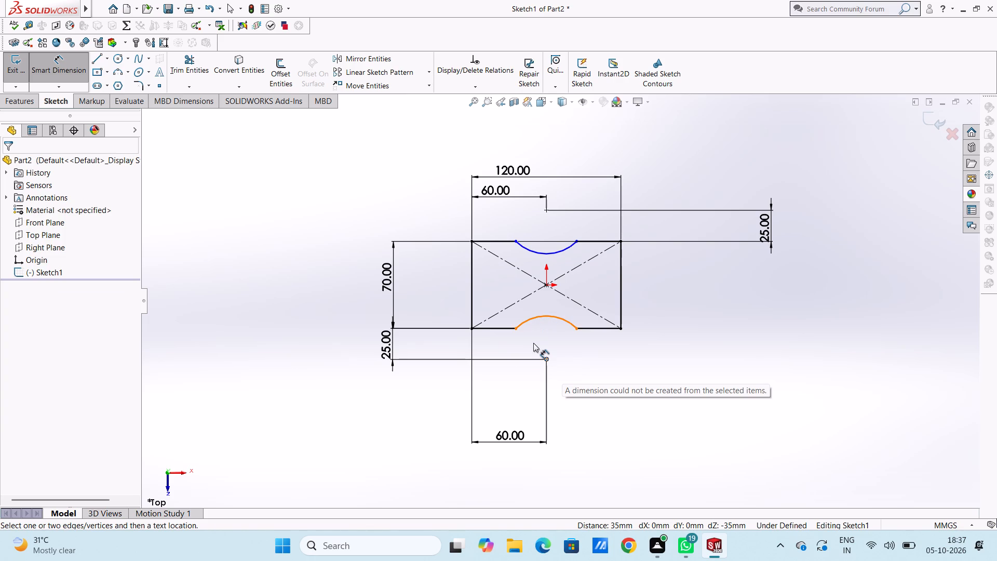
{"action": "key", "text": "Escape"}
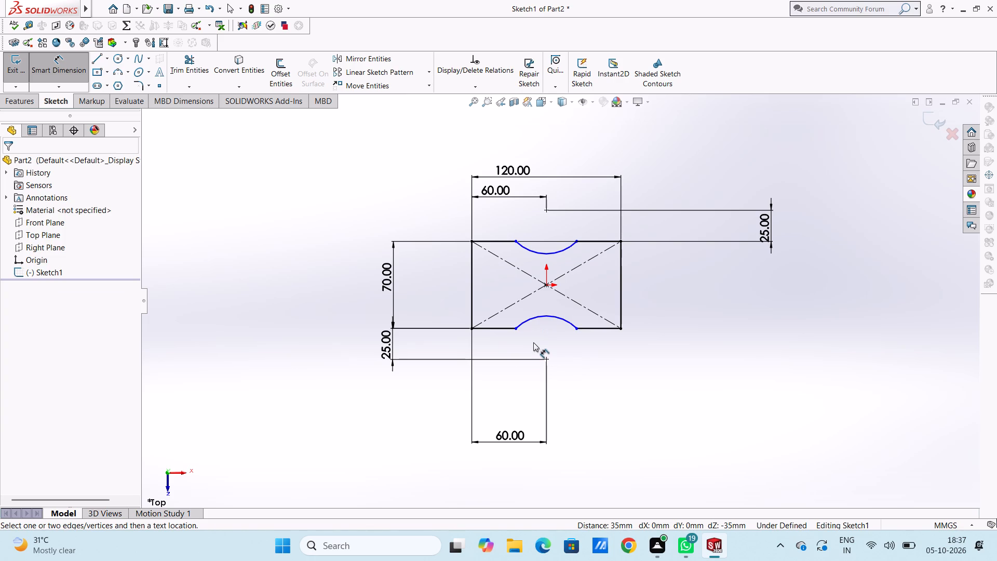
Dimension the radius of the lower arc notch.
{"action": "left_click", "coordinate": [559, 318]}
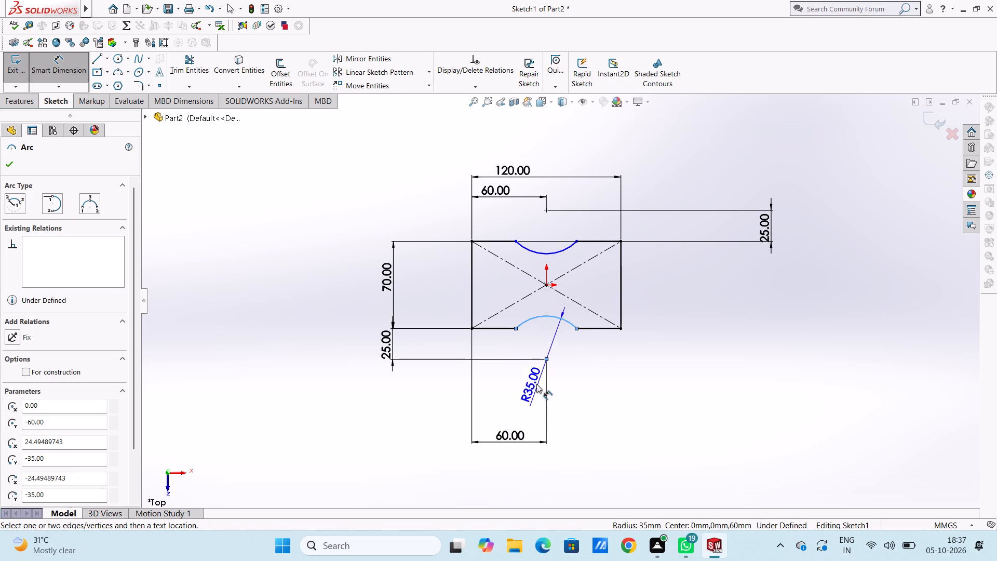
{"action": "left_click", "coordinate": [536, 408]}
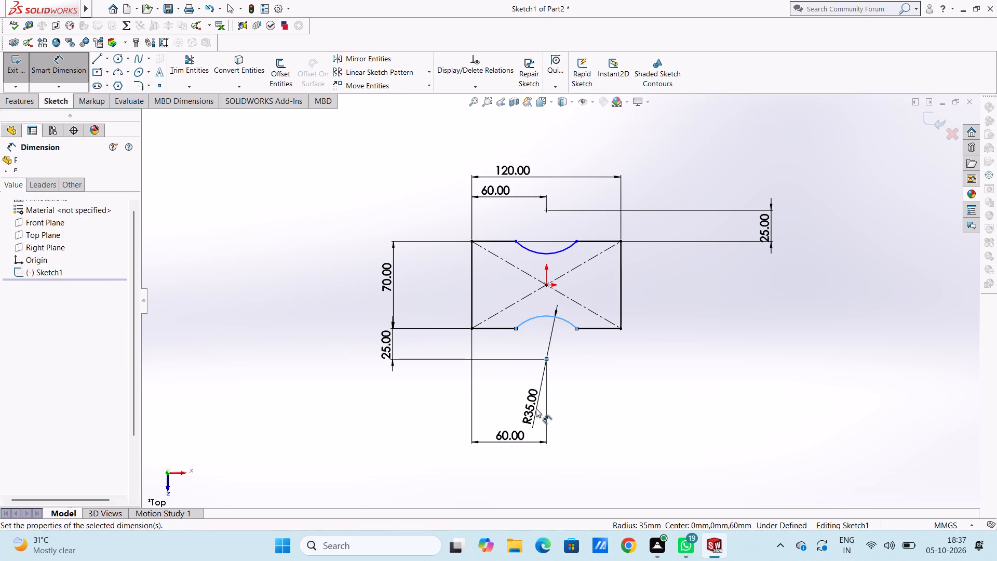
{"action": "left_click", "coordinate": [495, 392]}
{"action": "left_click", "coordinate": [483, 396]}
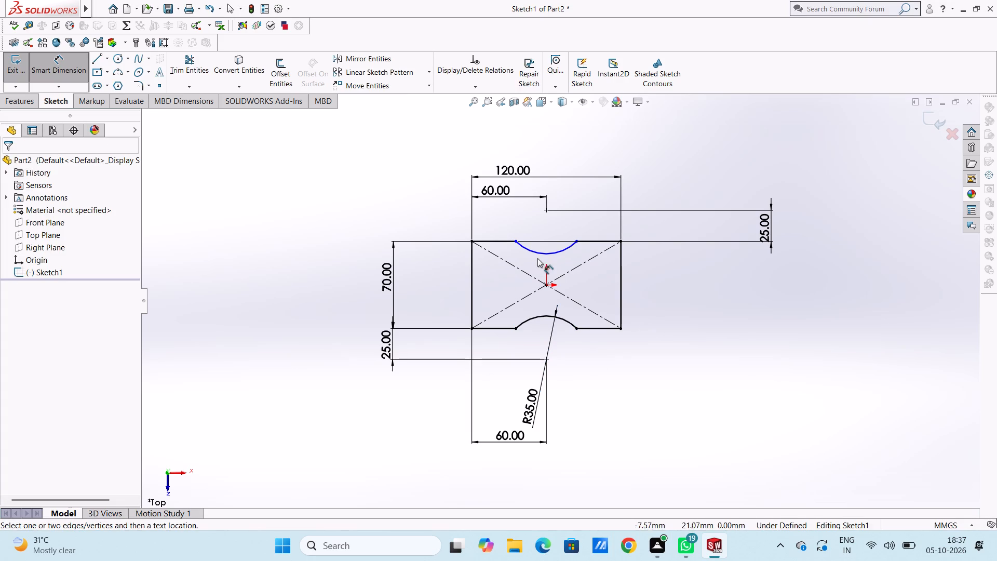
Dimension the radius of the upper arc notch and finish dimensioning.
{"action": "left_click", "coordinate": [538, 256]}
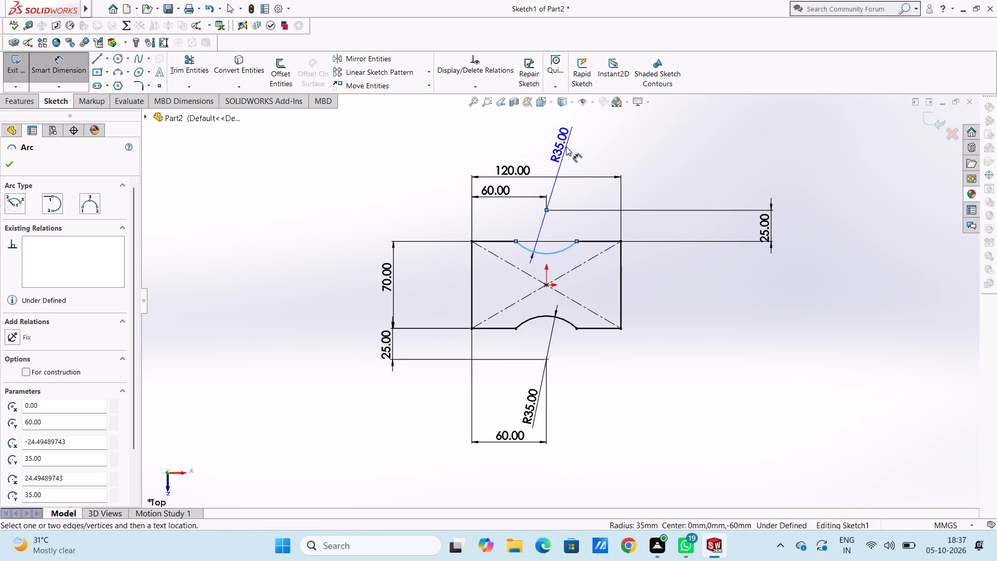
{"action": "left_click", "coordinate": [570, 139]}
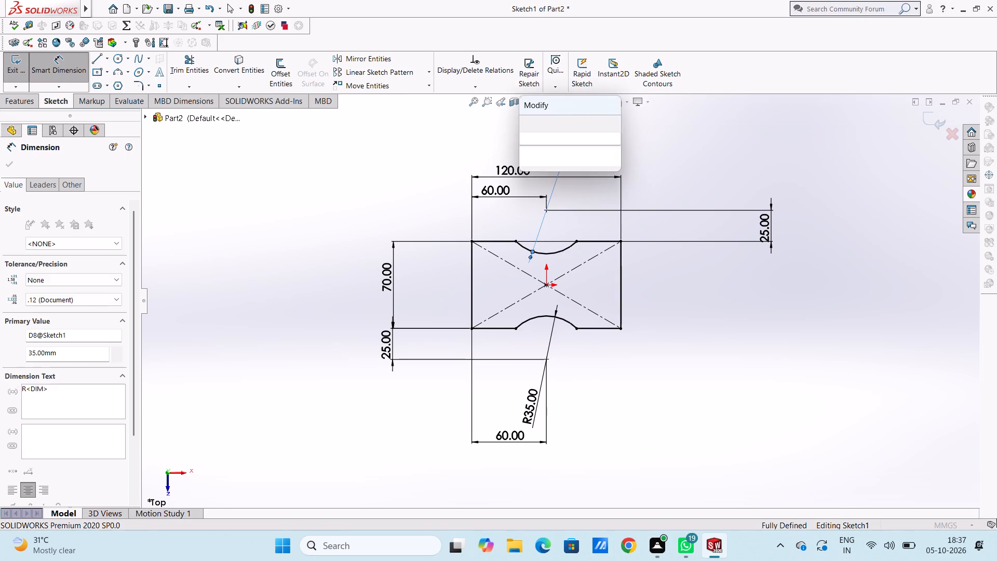
{"action": "left_click", "coordinate": [524, 126]}
{"action": "left_click", "coordinate": [444, 164]}
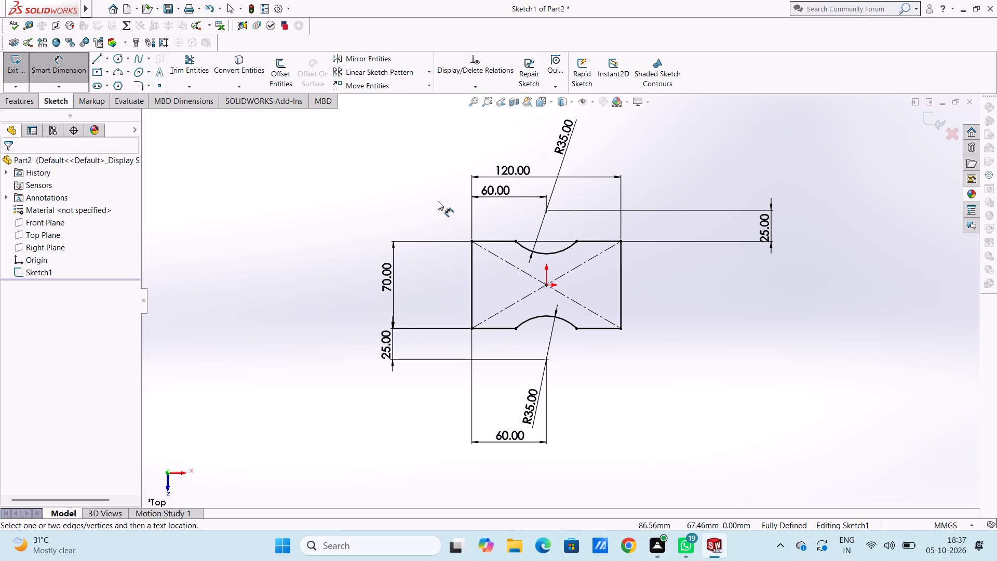
{"action": "scroll", "coordinate": [438, 201], "scroll_direction": "up", "scroll_amount": 1}
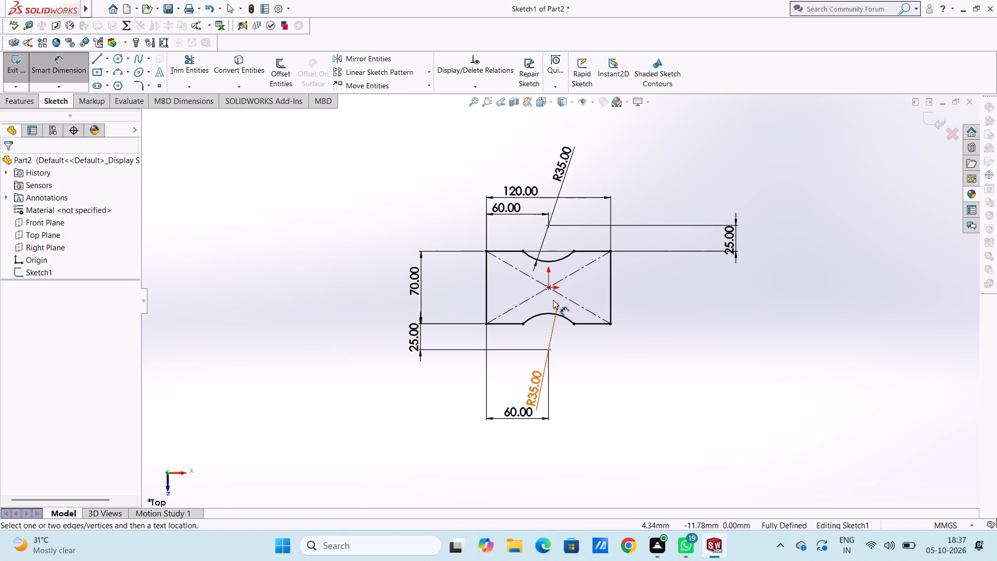
{"action": "scroll", "coordinate": [553, 300], "scroll_direction": "down", "scroll_amount": 1}
{"action": "scroll", "coordinate": [648, 294], "scroll_direction": "down", "scroll_amount": 1}
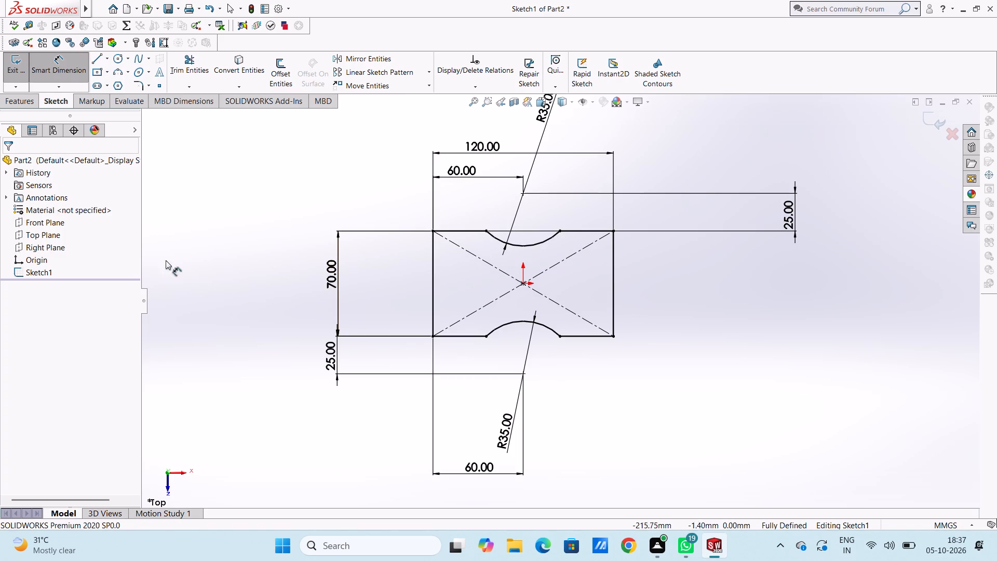
{"action": "left_click", "coordinate": [67, 71]}
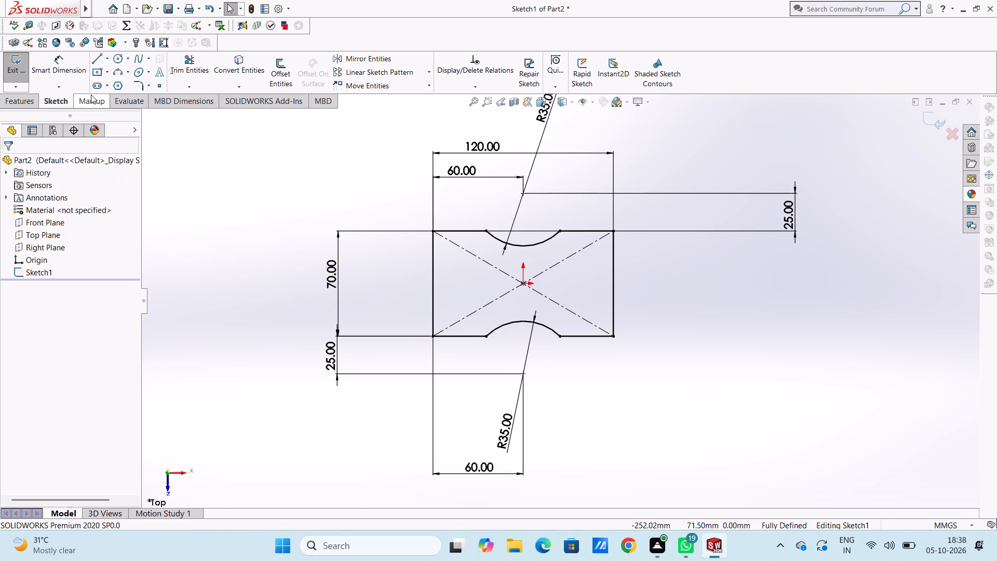
Sketch a horizontal straight slot, 20 mm between centres and 12 mm wide, level with the origin and centred about 40 mm left of it.
{"action": "left_click", "coordinate": [96, 59]}
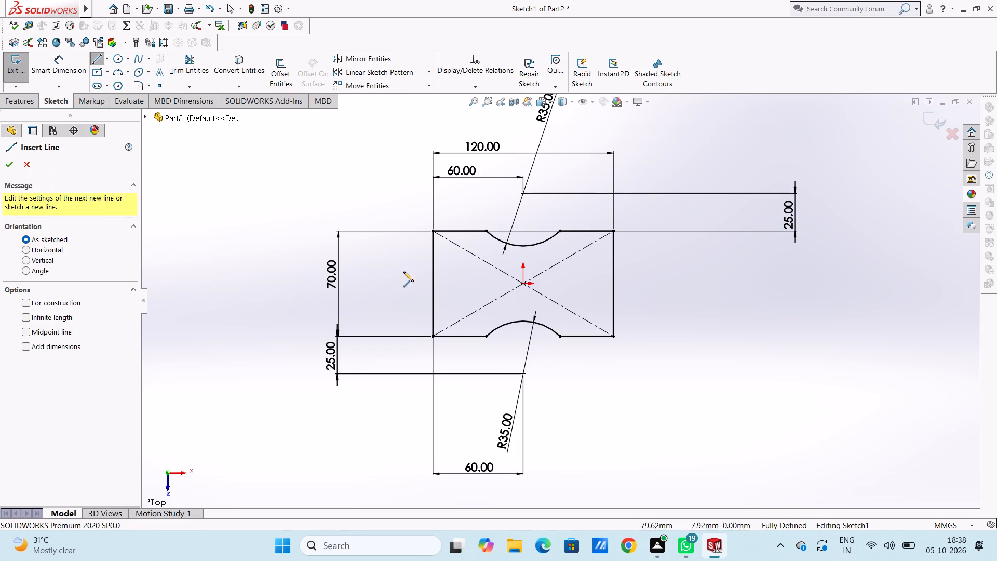
{"action": "left_click", "coordinate": [95, 86]}
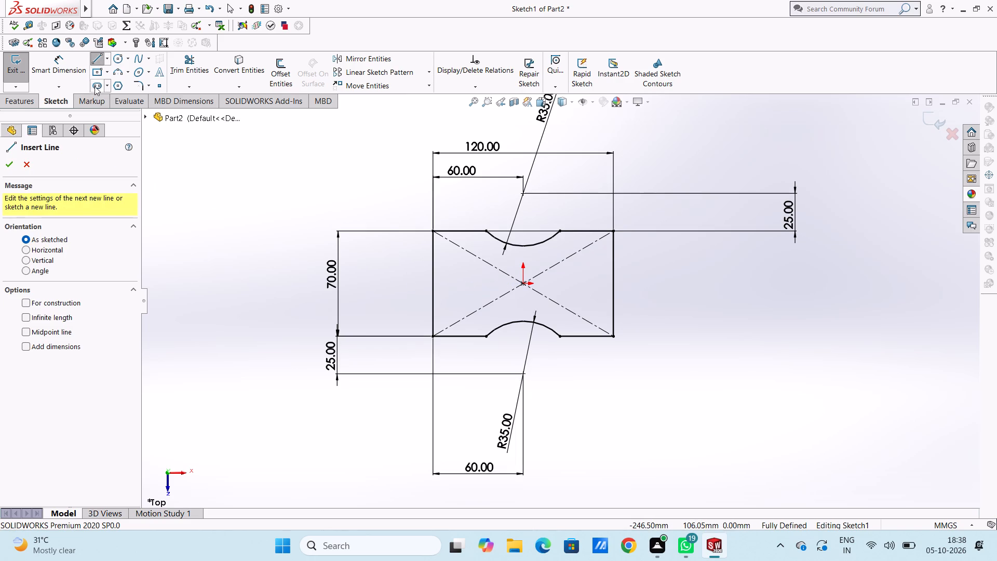
{"action": "left_click", "coordinate": [448, 284]}
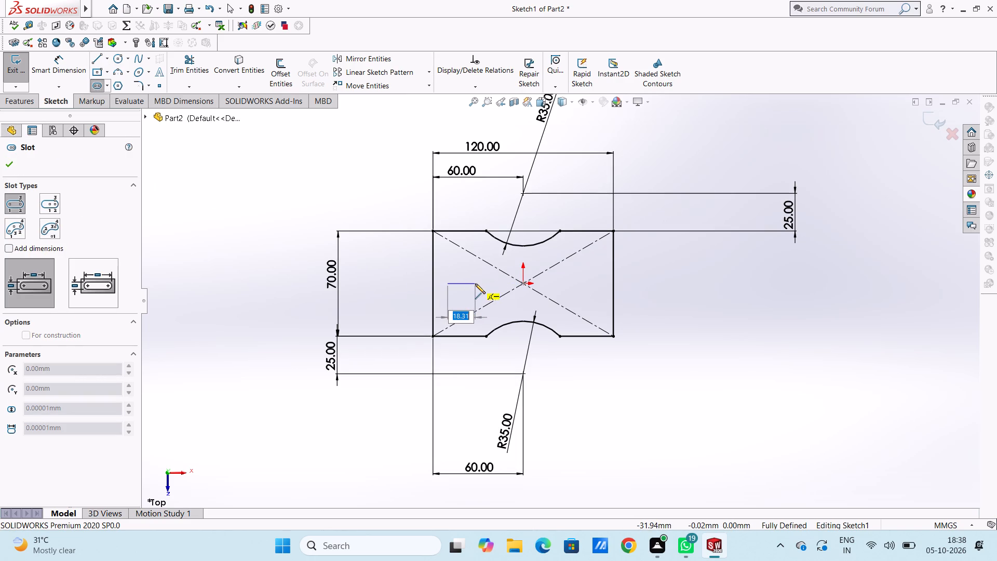
{"action": "type", "text": "20"}
{"action": "key", "text": "Return"}
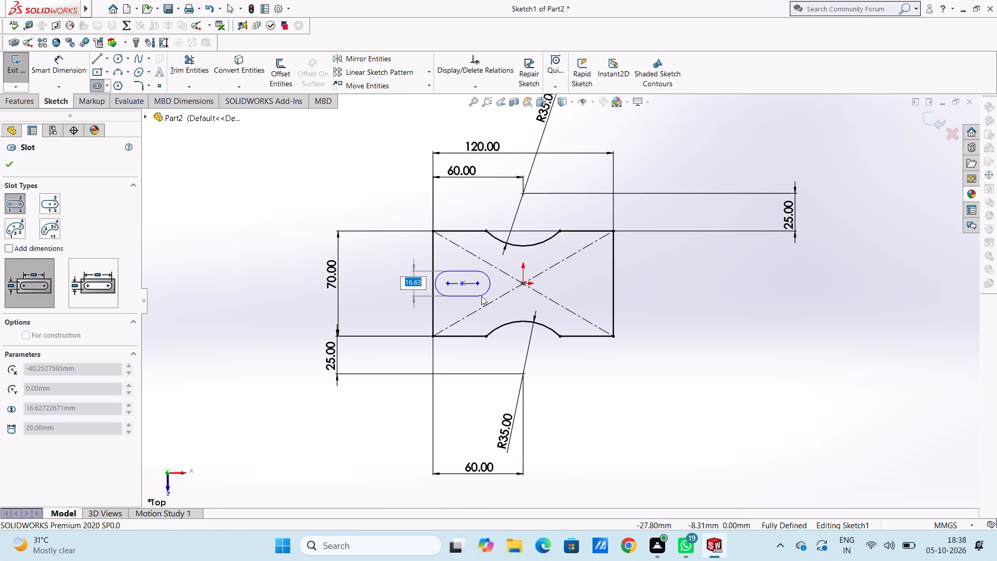
{"action": "type", "text": "12"}
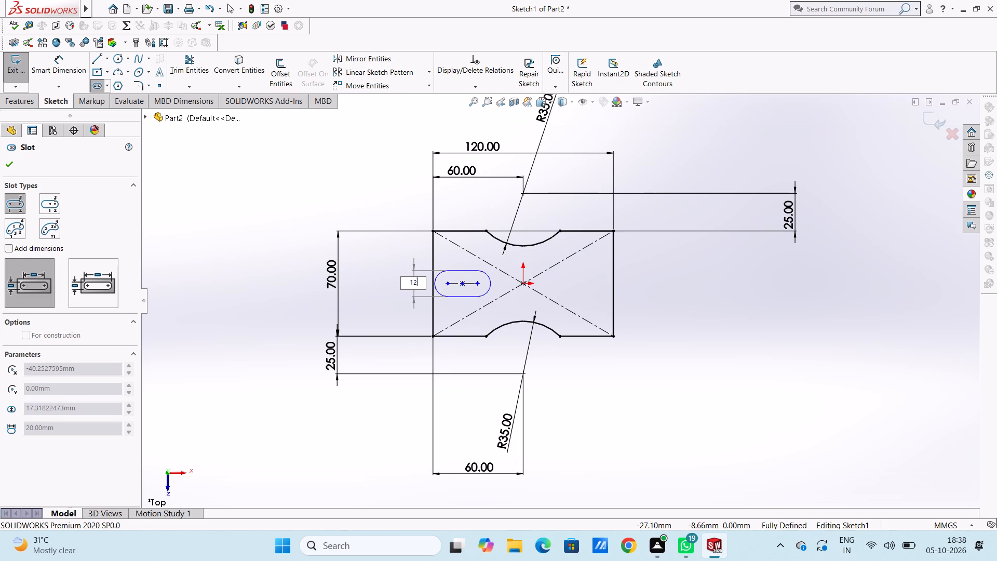
{"action": "key", "text": "Return"}
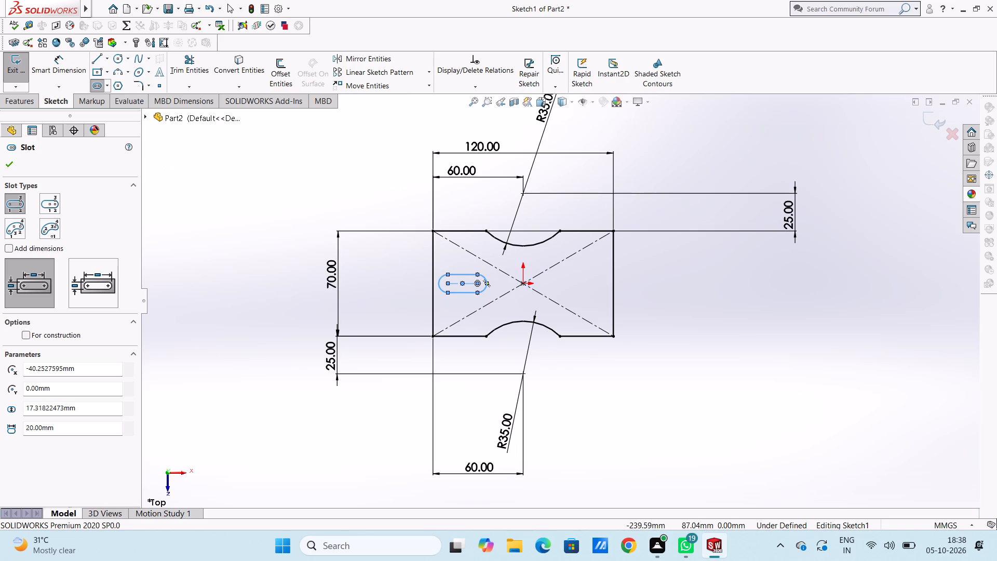
{"action": "left_click", "coordinate": [15, 165]}
Dimension the slot's right end centre 20 mm from the origin.
{"action": "left_click", "coordinate": [66, 61]}
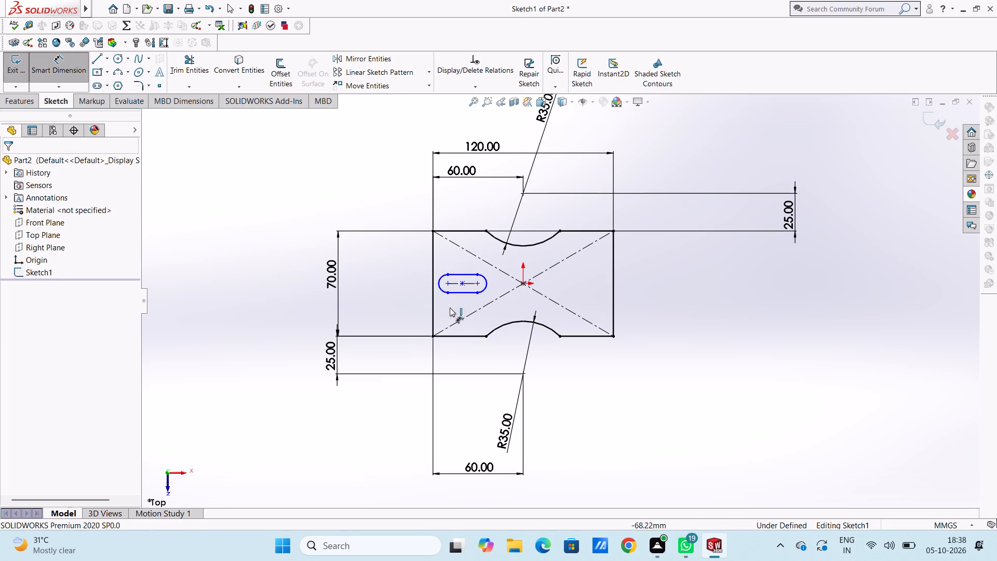
{"action": "left_click", "coordinate": [476, 285]}
{"action": "left_click", "coordinate": [521, 284]}
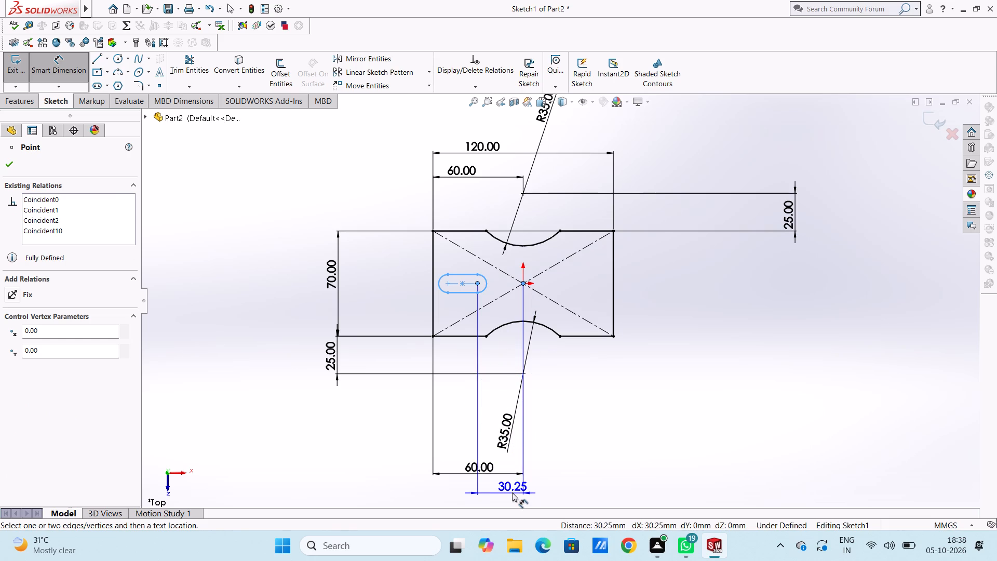
{"action": "left_click", "coordinate": [512, 490]}
{"action": "type", "text": "20"}
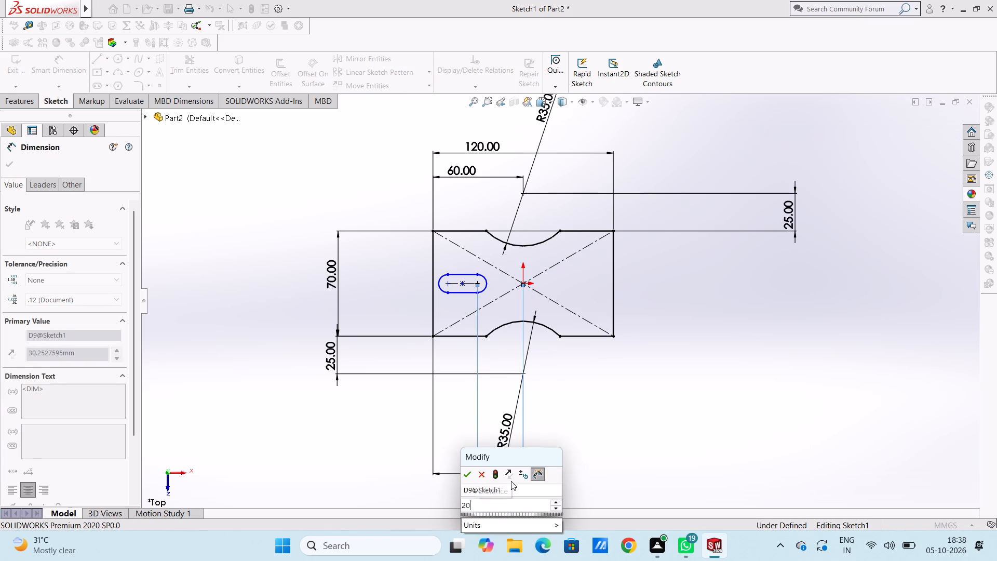
{"action": "key", "text": "Return"}
{"action": "left_click", "coordinate": [627, 419]}
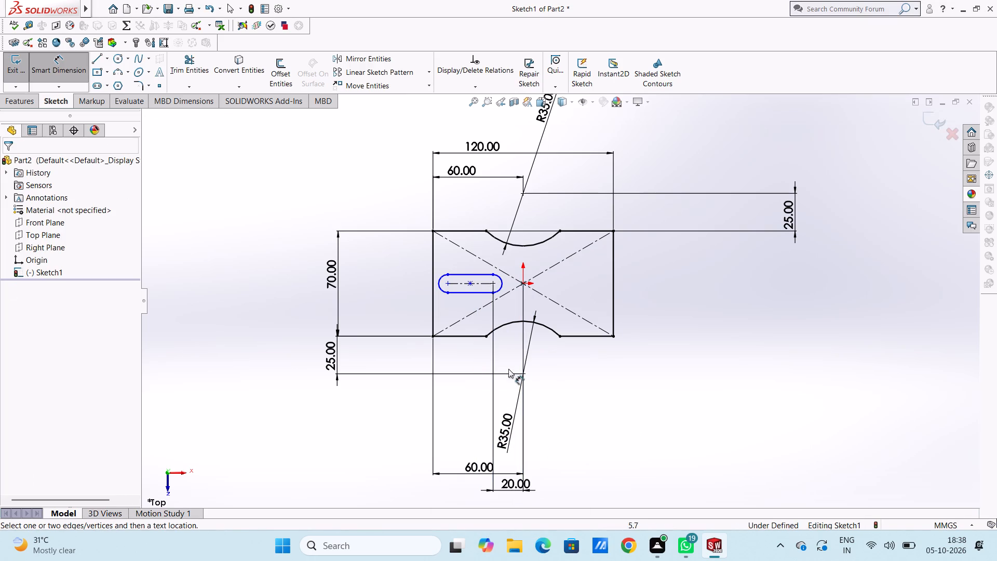
Dimension the distance between the slot's two end centres as 20 mm.
{"action": "left_click", "coordinate": [447, 282]}
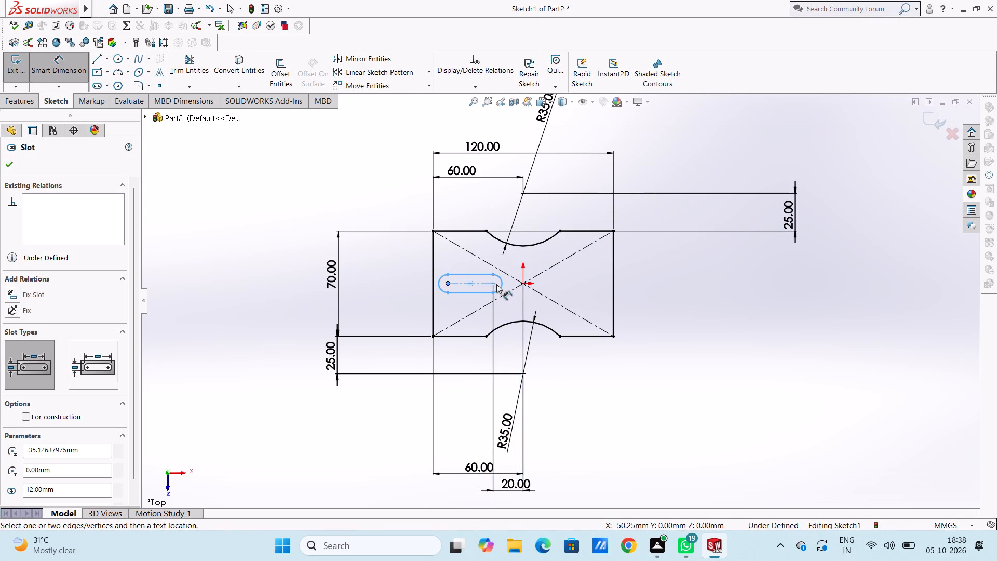
{"action": "left_click", "coordinate": [495, 283]}
{"action": "left_click", "coordinate": [466, 428]}
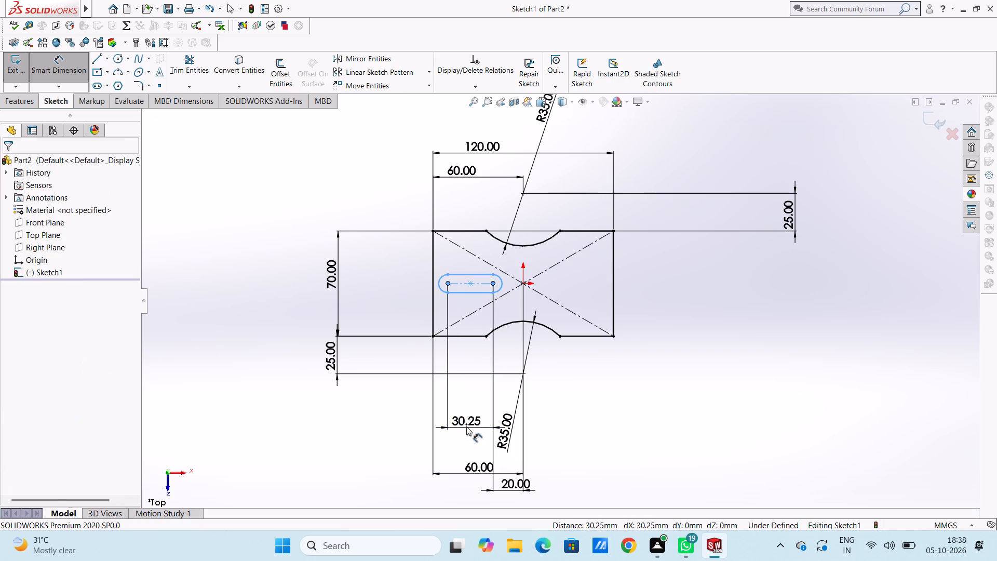
{"action": "type", "text": "20"}
{"action": "key", "text": "Return"}
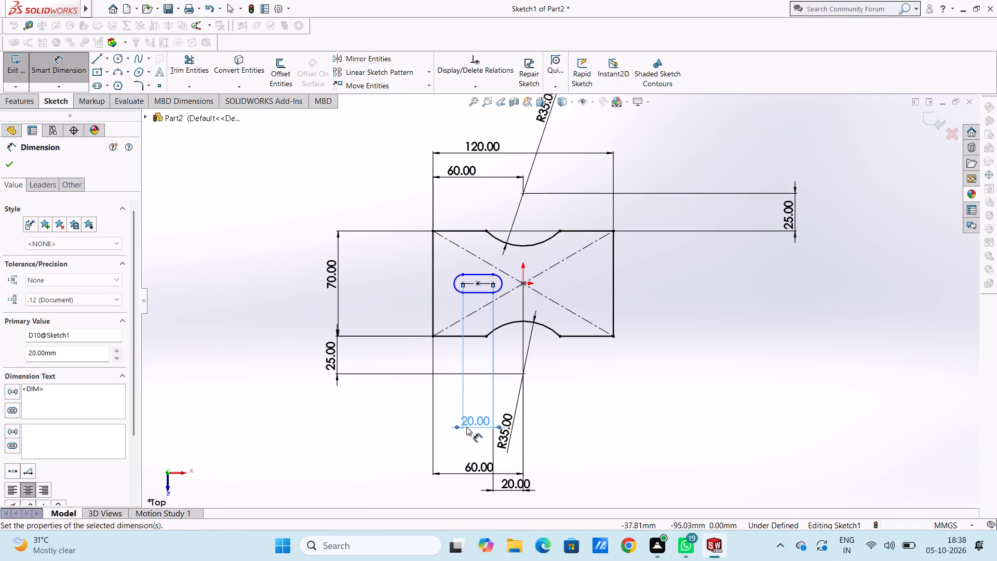
{"action": "left_click", "coordinate": [402, 290]}
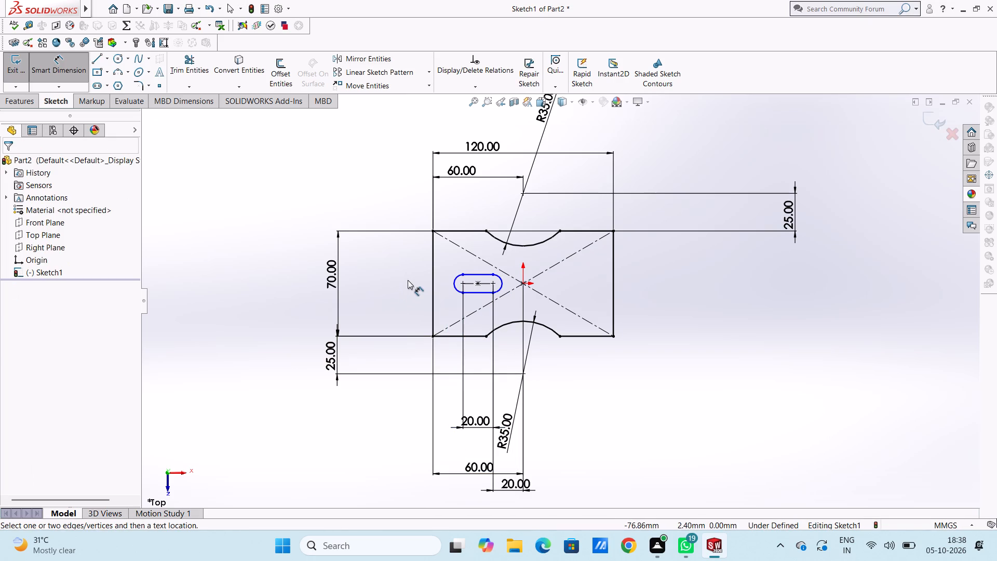
Dimension the radius of the slot's left end arc and finish dimensioning.
{"action": "left_click", "coordinate": [452, 286]}
{"action": "left_click", "coordinate": [389, 356]}
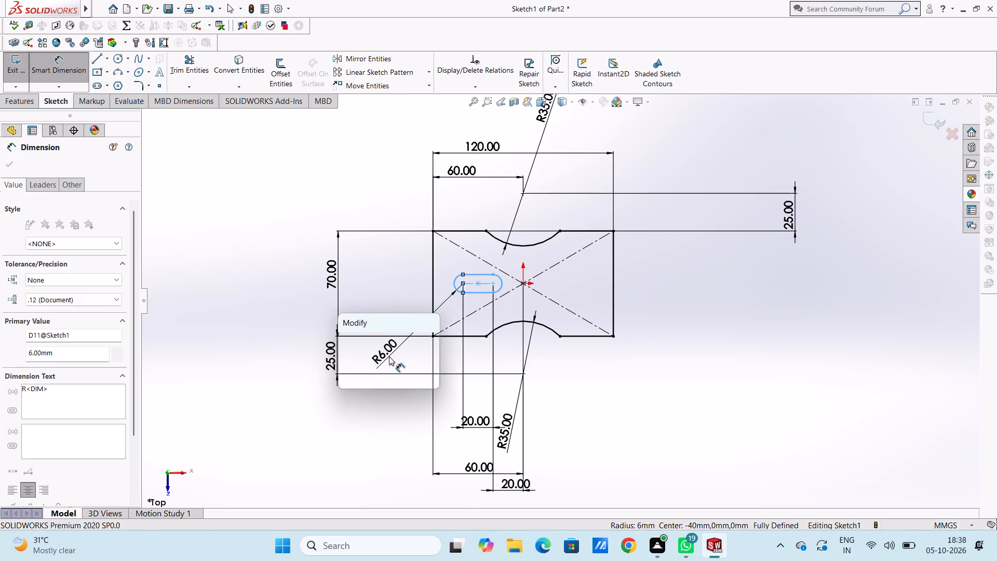
{"action": "left_click", "coordinate": [346, 342]}
{"action": "left_click", "coordinate": [303, 336]}
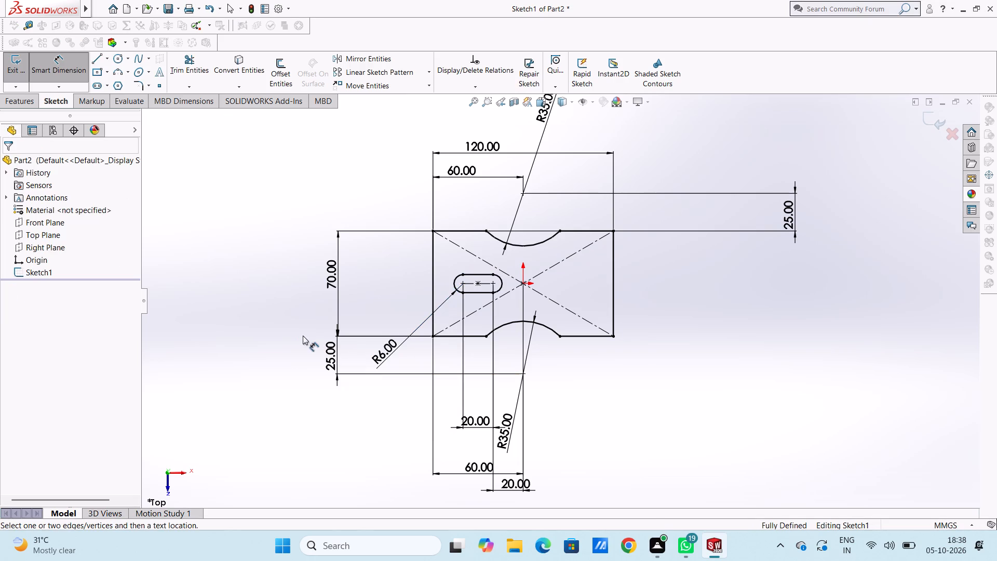
{"action": "scroll", "coordinate": [604, 276], "scroll_direction": "down", "scroll_amount": 2}
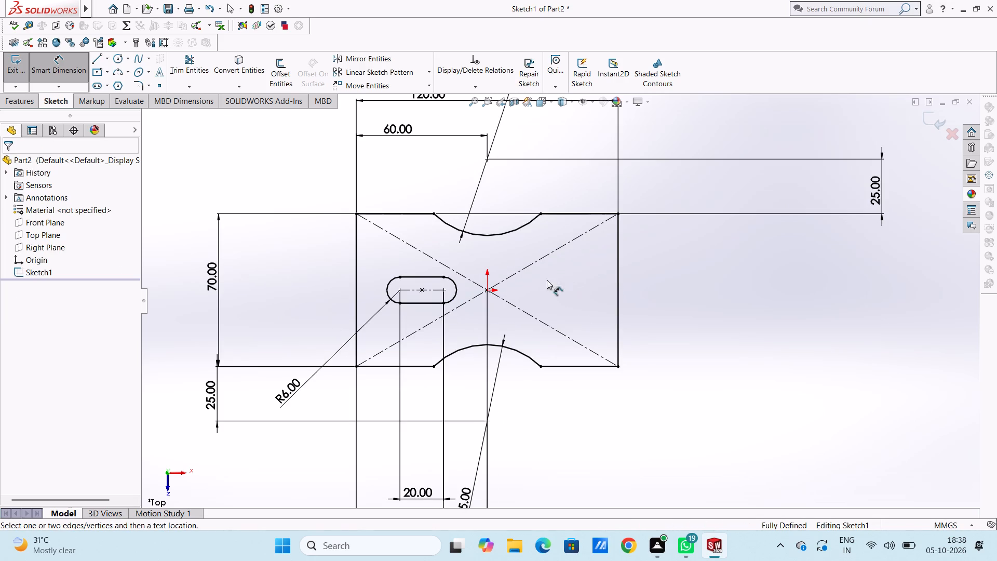
{"action": "scroll", "coordinate": [329, 273], "scroll_direction": "up", "scroll_amount": 2}
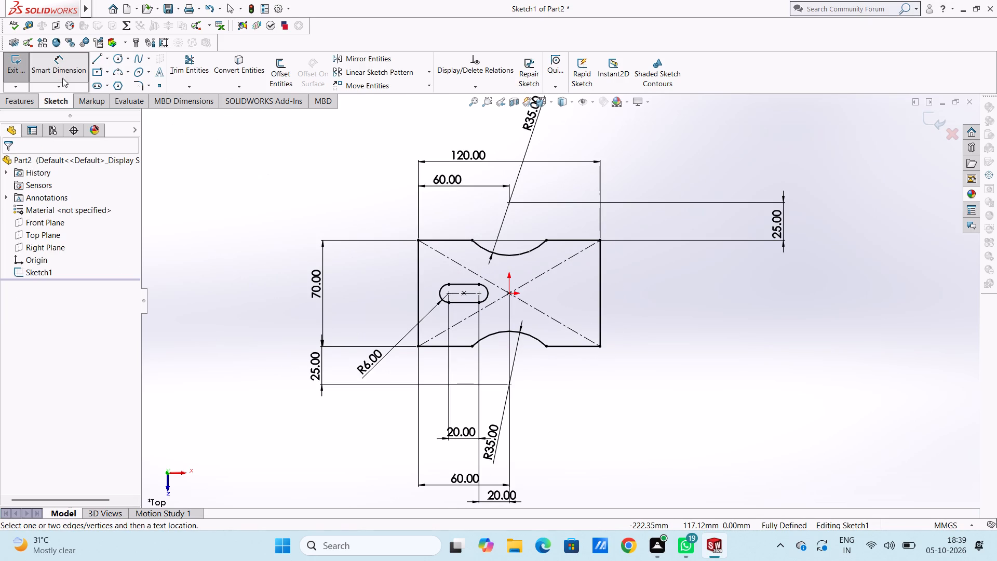
{"action": "left_click", "coordinate": [62, 66]}
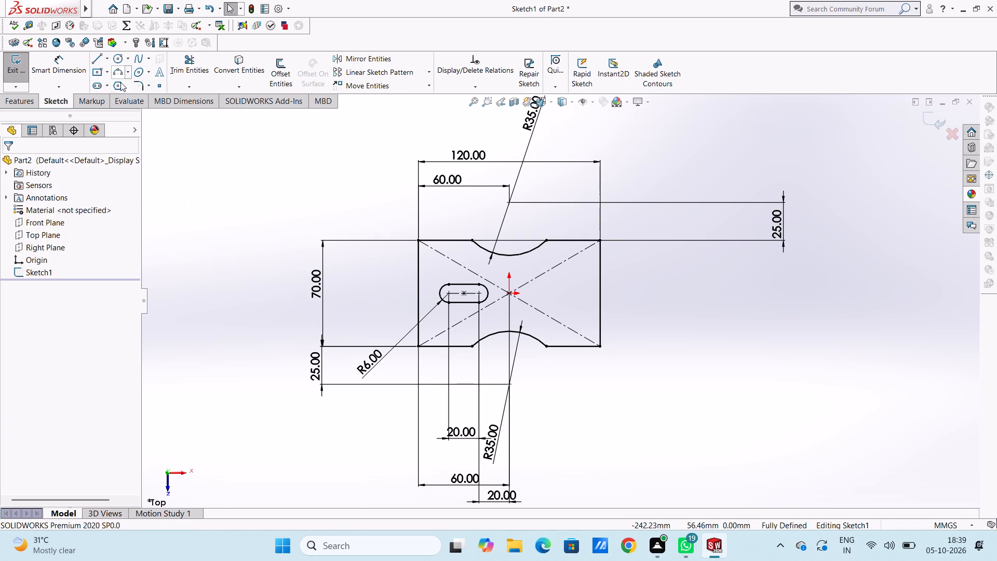
Sketch a second horizontal straight slot, 20 mm between centres and 12 mm wide, level with the origin and centred about 31 mm right of it.
{"action": "left_click", "coordinate": [96, 84]}
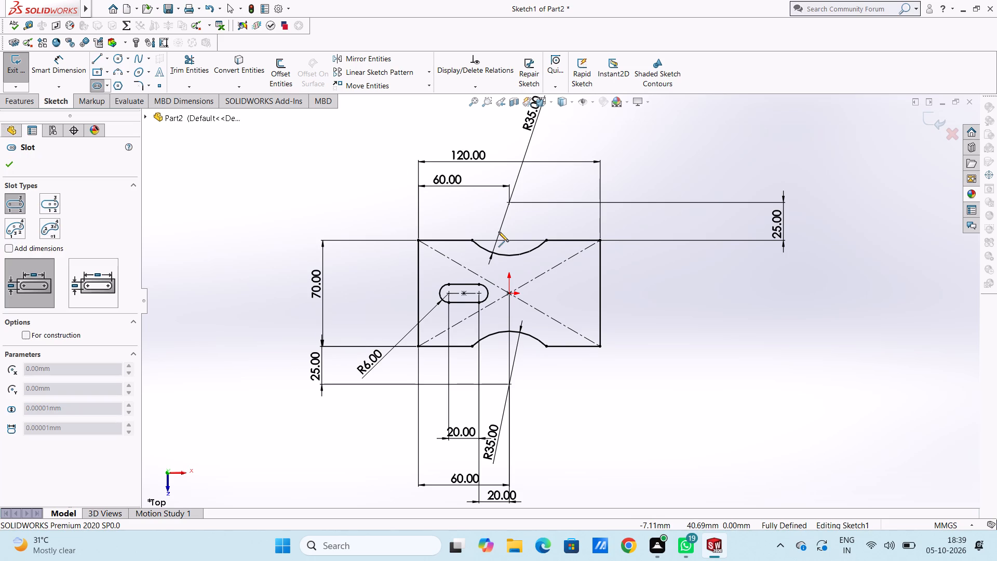
{"action": "left_click", "coordinate": [541, 292]}
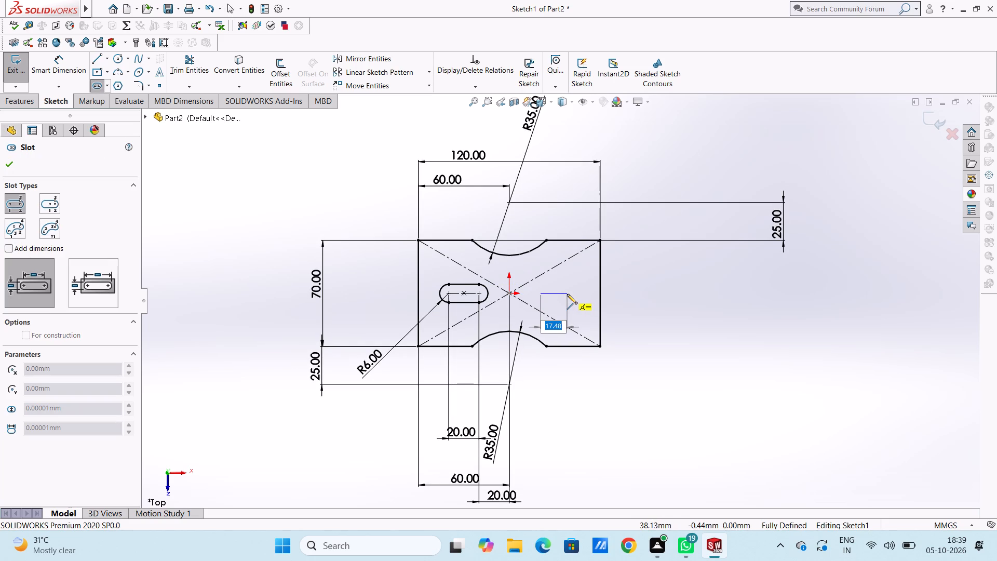
{"action": "type", "text": "20"}
{"action": "key", "text": "Return"}
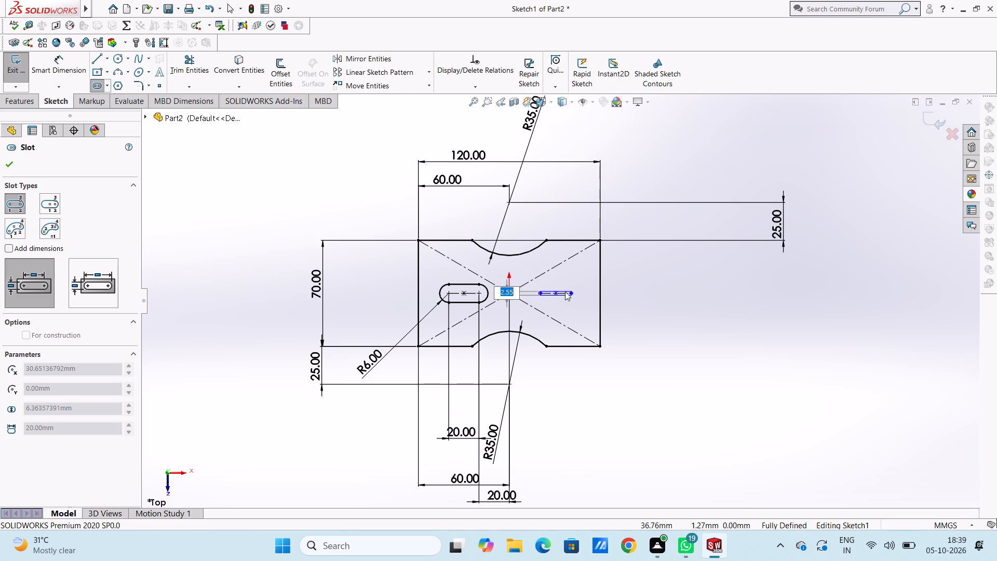
{"action": "type", "text": "12"}
{"action": "key", "text": "Return"}
{"action": "key", "text": "Escape"}
{"action": "key", "text": "Escape"}
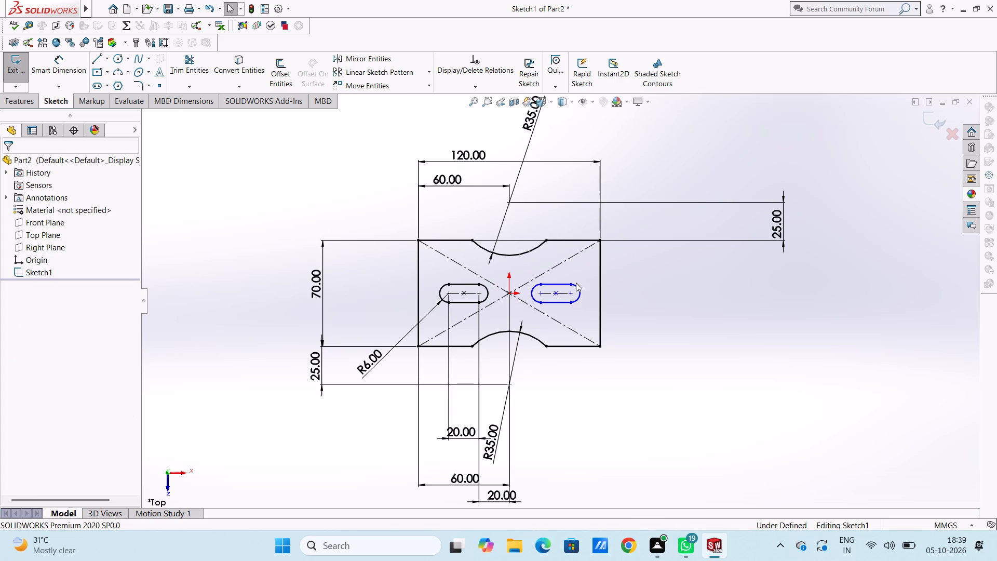
Dimension the second slot's left end centre 20 mm from the origin.
{"action": "left_click", "coordinate": [67, 70]}
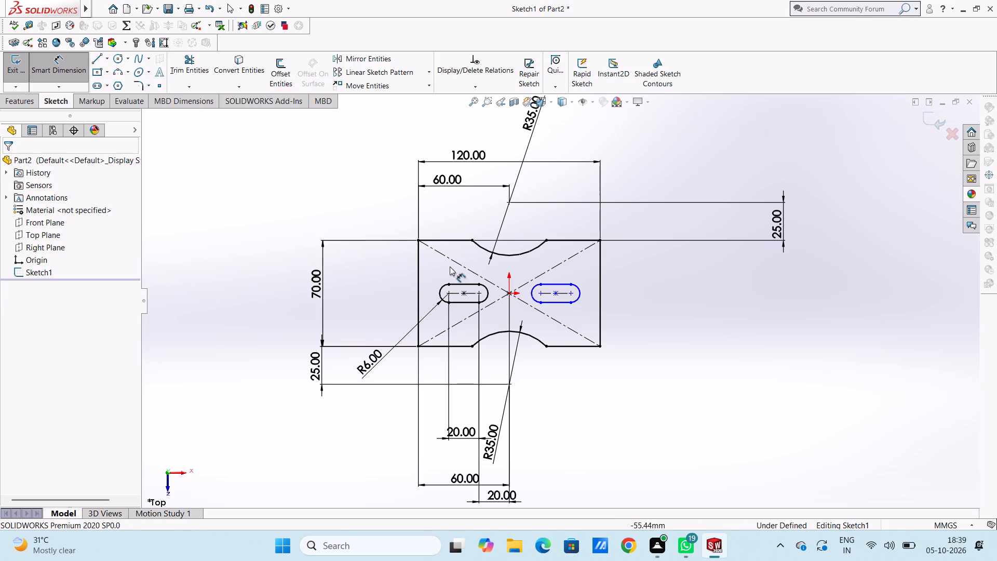
{"action": "left_click", "coordinate": [541, 292]}
{"action": "left_click", "coordinate": [510, 293]}
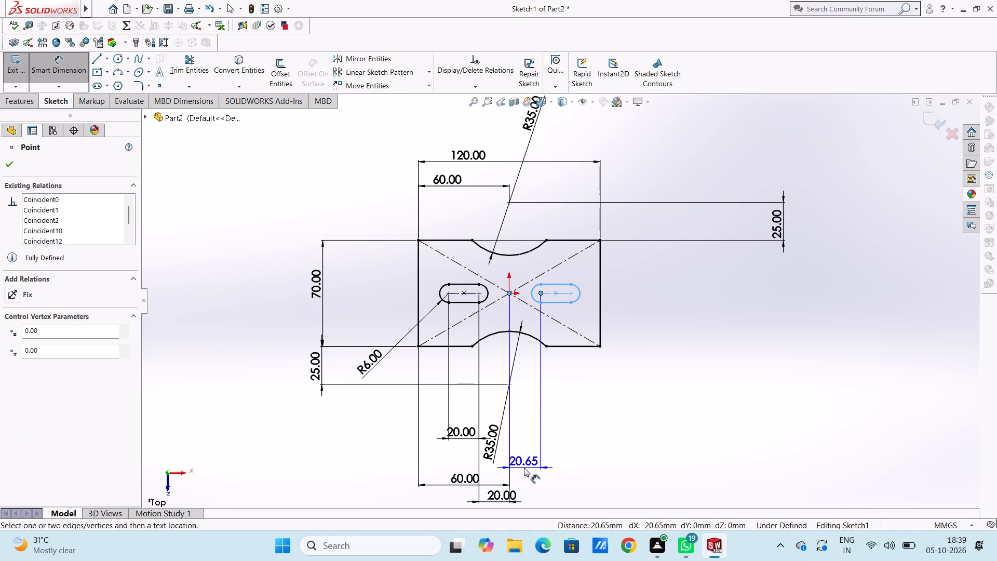
{"action": "left_click", "coordinate": [521, 433]}
{"action": "type", "text": "20"}
{"action": "key", "text": "Return"}
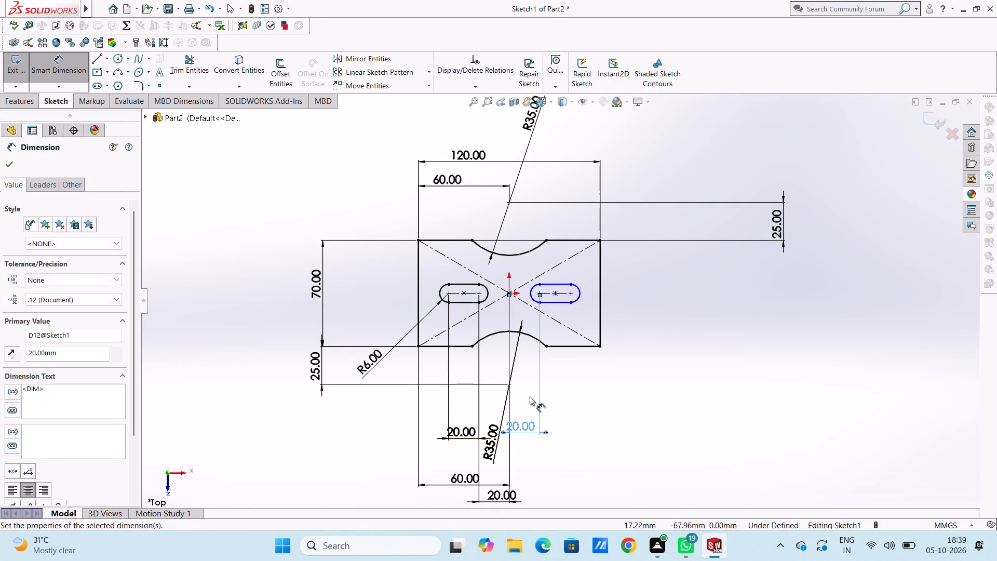
{"action": "left_click", "coordinate": [511, 403]}
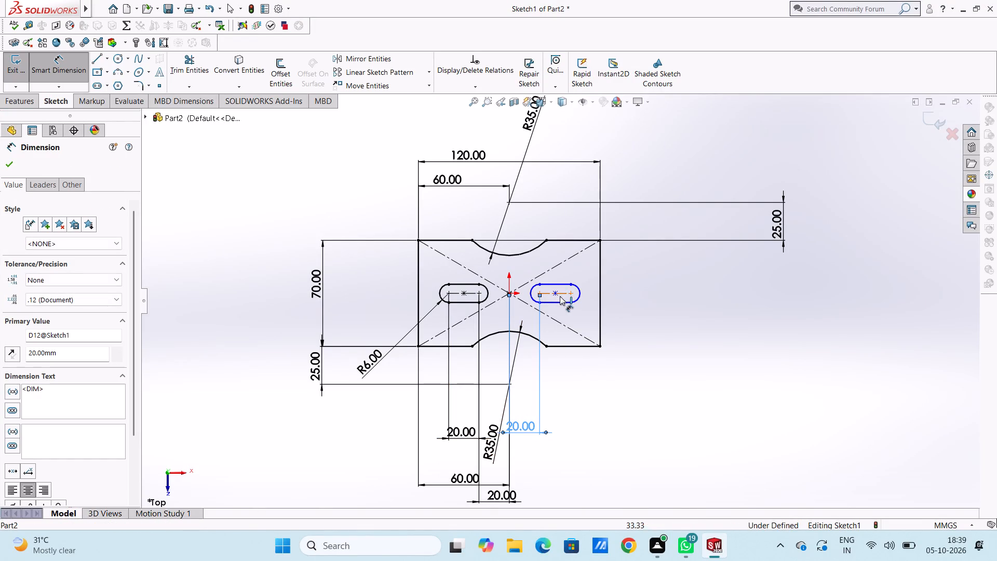
Dimension the distance between the second slot's two end centres as 20 mm.
{"action": "left_click", "coordinate": [571, 293]}
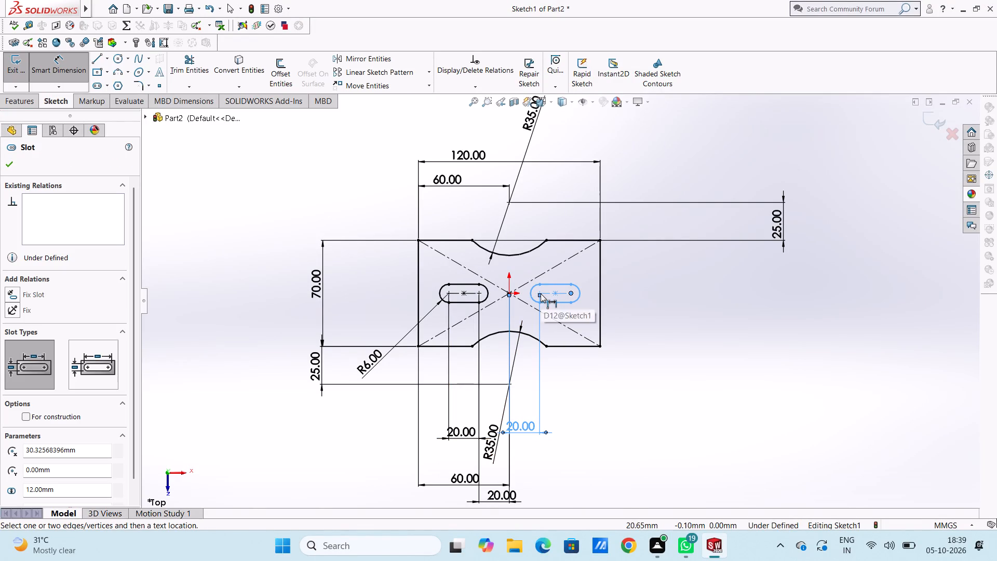
{"action": "left_click", "coordinate": [541, 293]}
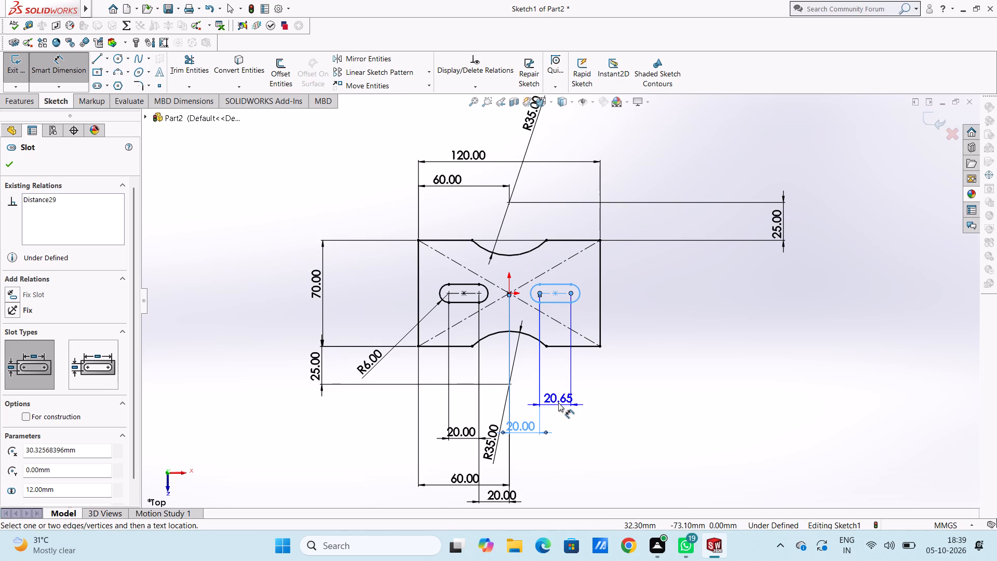
{"action": "left_click", "coordinate": [558, 403]}
{"action": "type", "text": "20"}
{"action": "key", "text": "Return"}
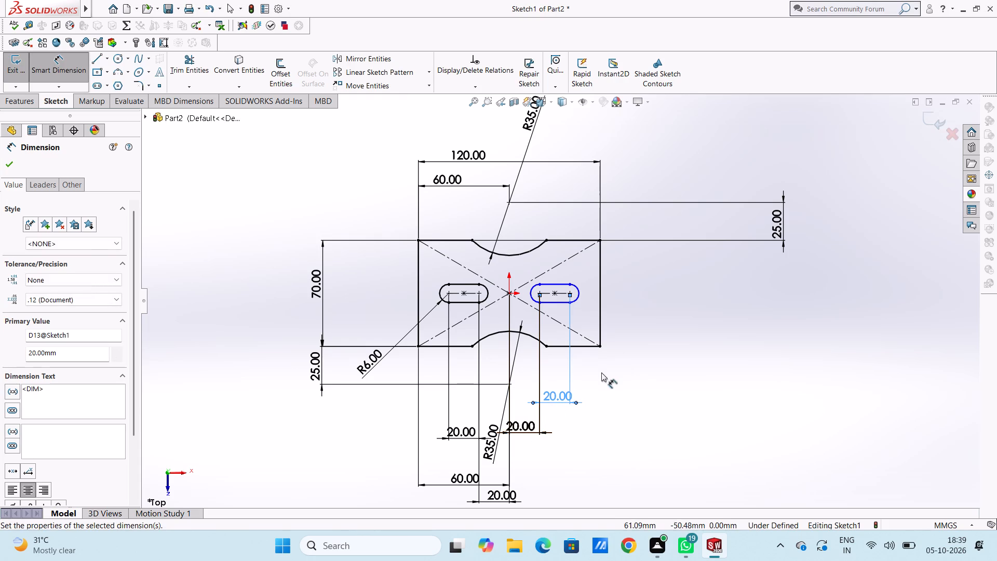
{"action": "left_click", "coordinate": [604, 387]}
Dimension the radius of the second slot's right end arc and finish dimensioning.
{"action": "left_click", "coordinate": [576, 298]}
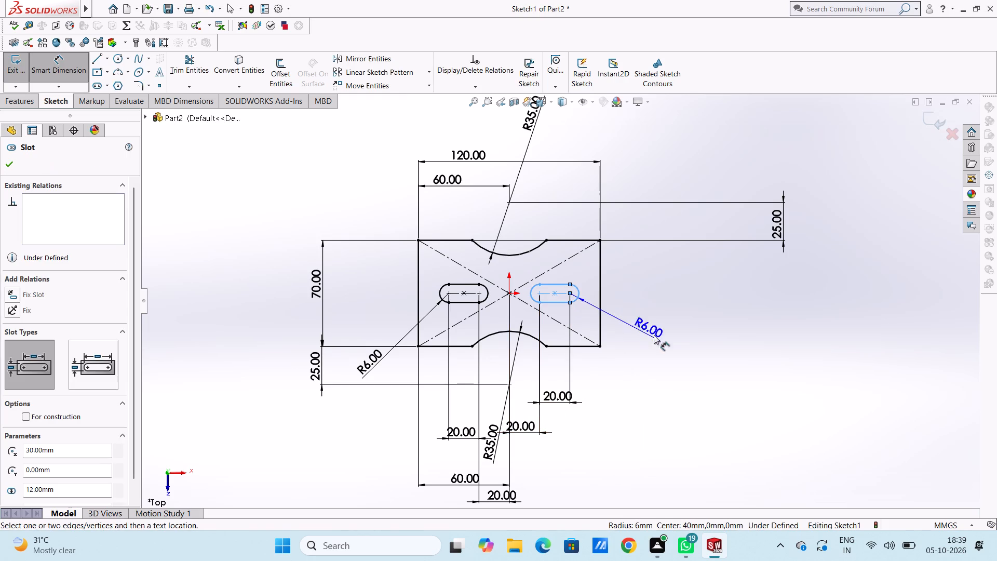
{"action": "left_click", "coordinate": [674, 344]}
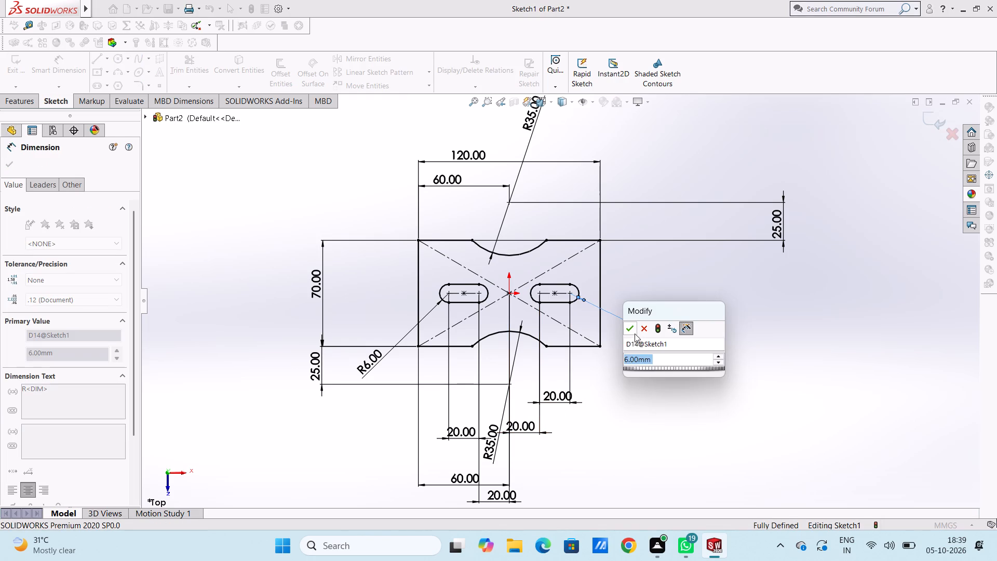
{"action": "left_click", "coordinate": [634, 332]}
{"action": "left_click", "coordinate": [640, 360]}
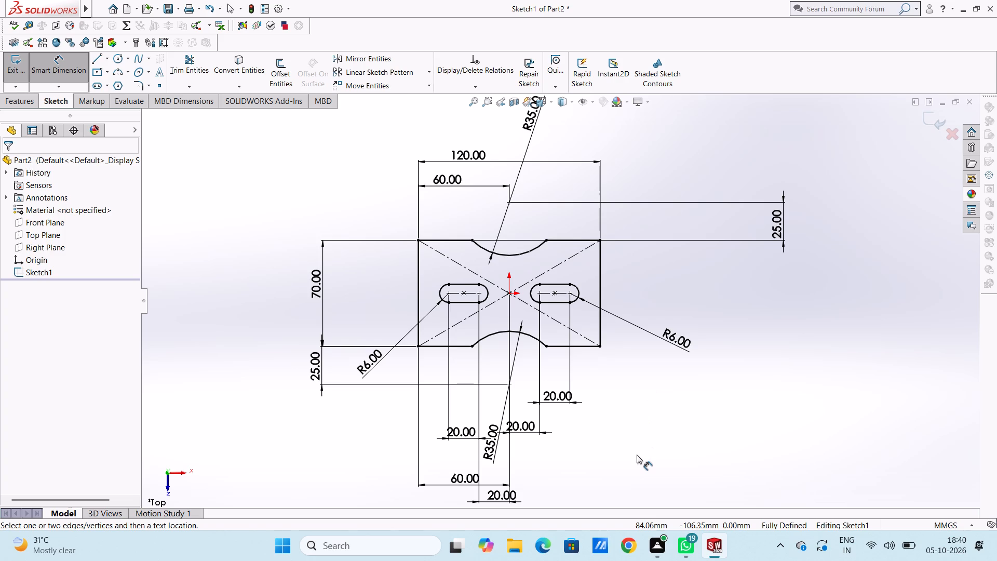
{"action": "middle_click_drag", "start_coordinate": [636, 462], "coordinate": [632, 345]}
{"action": "middle_click_drag", "start_coordinate": [630, 391], "coordinate": [662, 426]}
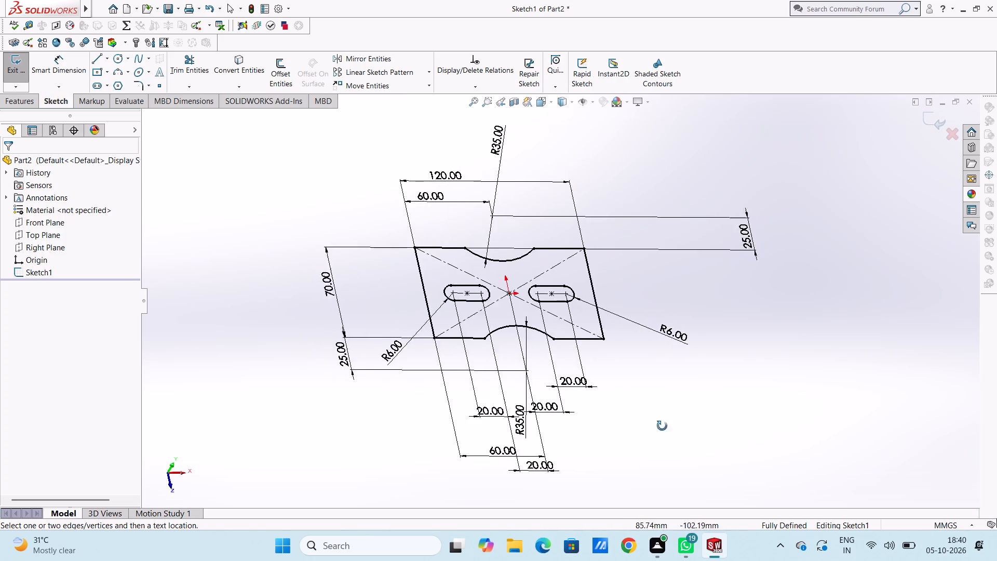
{"action": "middle_click_drag", "start_coordinate": [662, 426], "coordinate": [635, 389]}
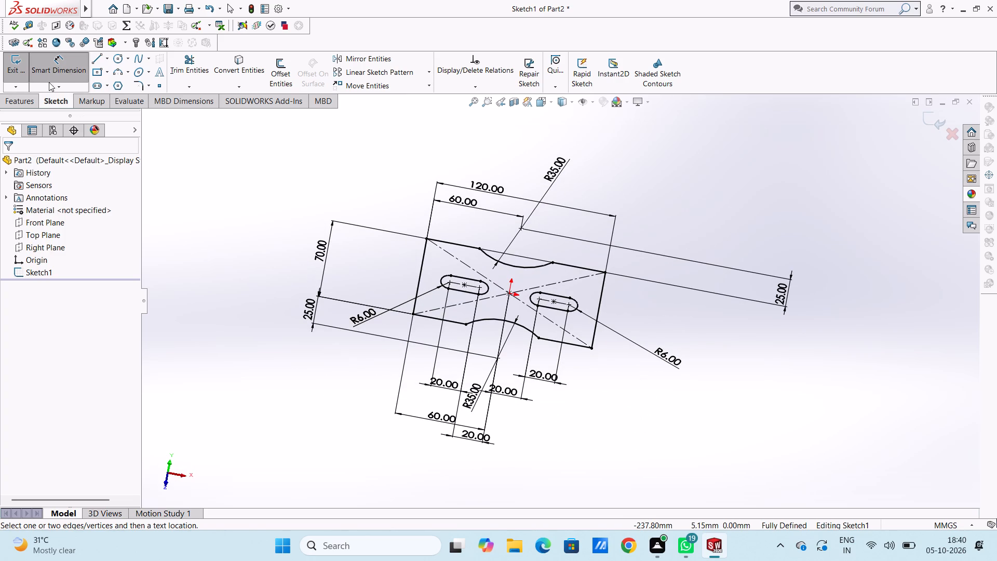
{"action": "left_click", "coordinate": [52, 72]}
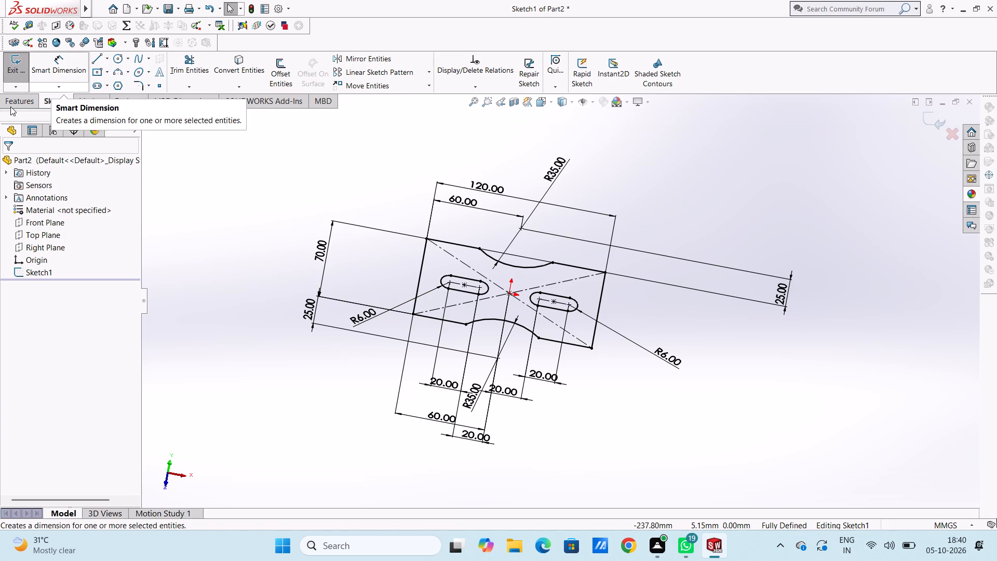
Extrude the notched and slotted plate profile as a blind boss 6 mm deep.
{"action": "left_click", "coordinate": [15, 101]}
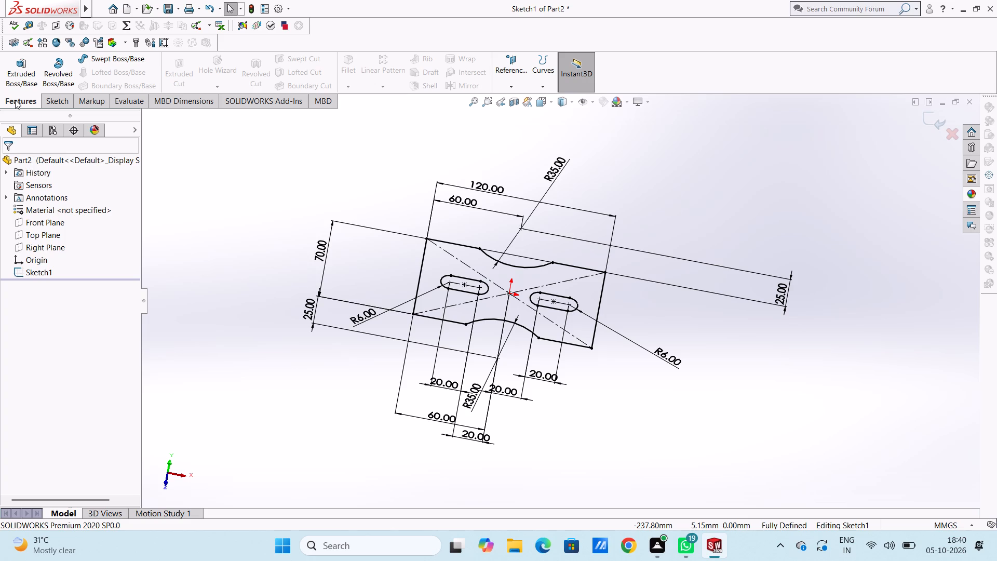
{"action": "left_click", "coordinate": [26, 71]}
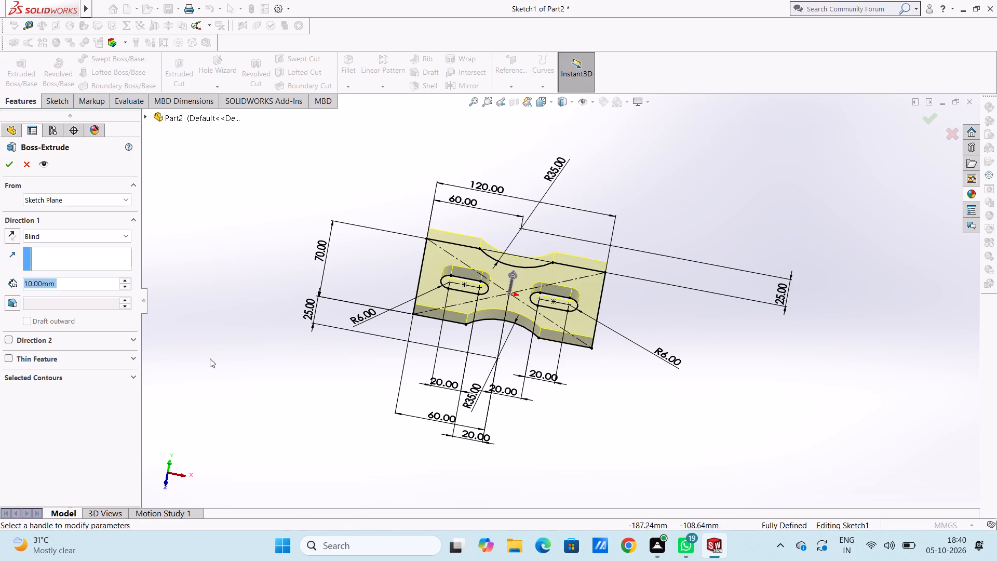
{"action": "middle_click_drag", "start_coordinate": [210, 358], "coordinate": [194, 266]}
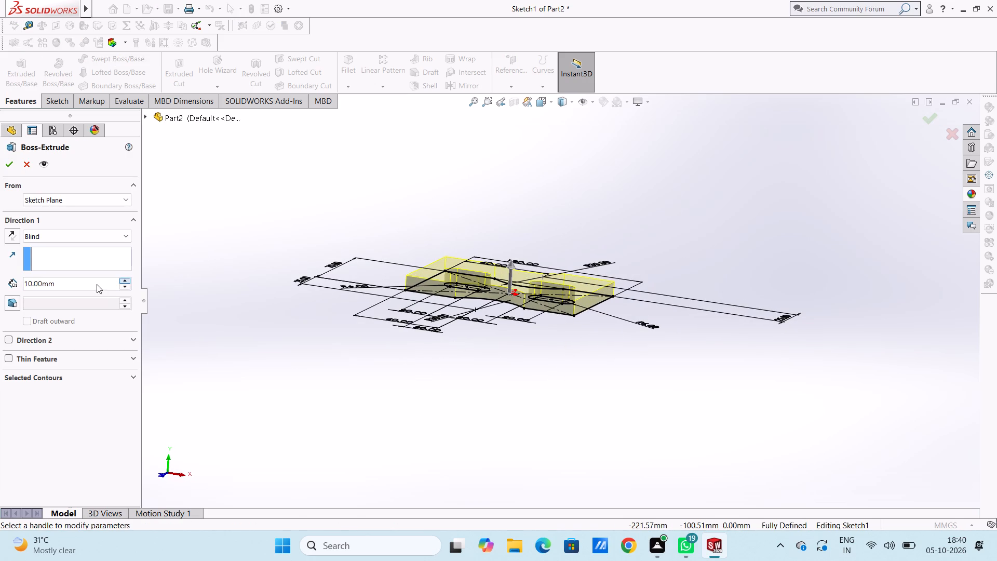
{"action": "double_click", "coordinate": [97, 282]}
{"action": "key", "text": "6"}
{"action": "key", "text": "Return"}
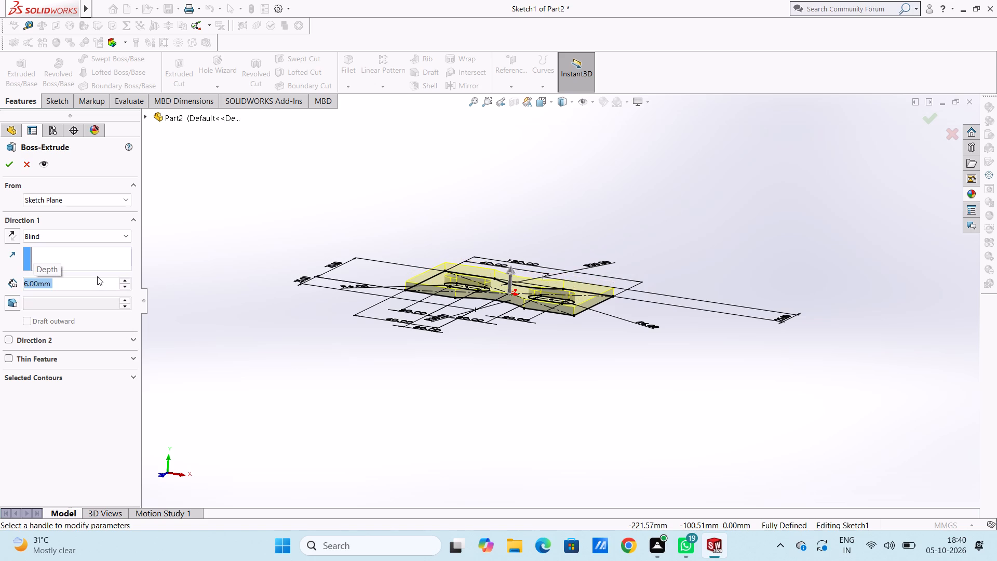
{"action": "left_click", "coordinate": [11, 163]}
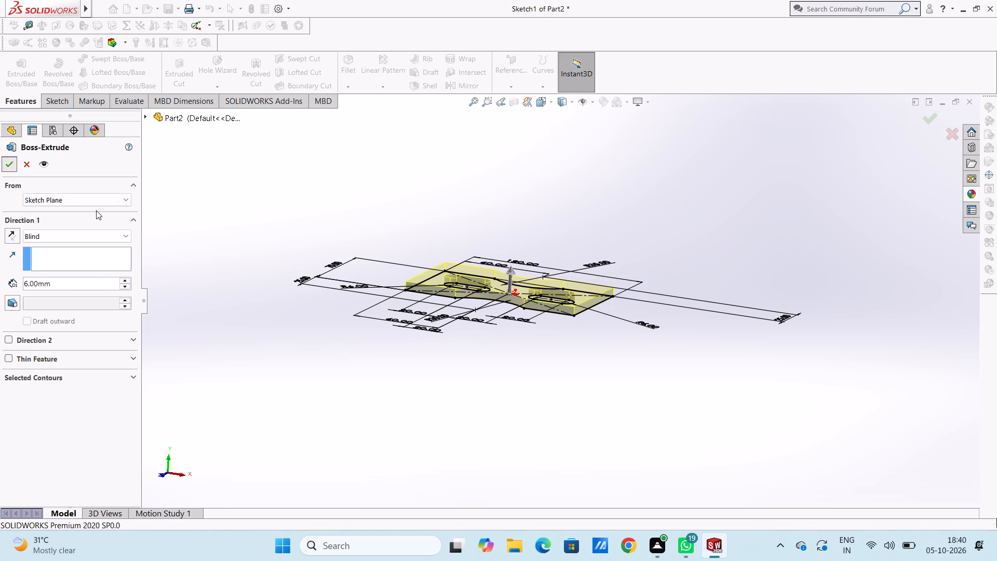
{"action": "left_click", "coordinate": [253, 220]}
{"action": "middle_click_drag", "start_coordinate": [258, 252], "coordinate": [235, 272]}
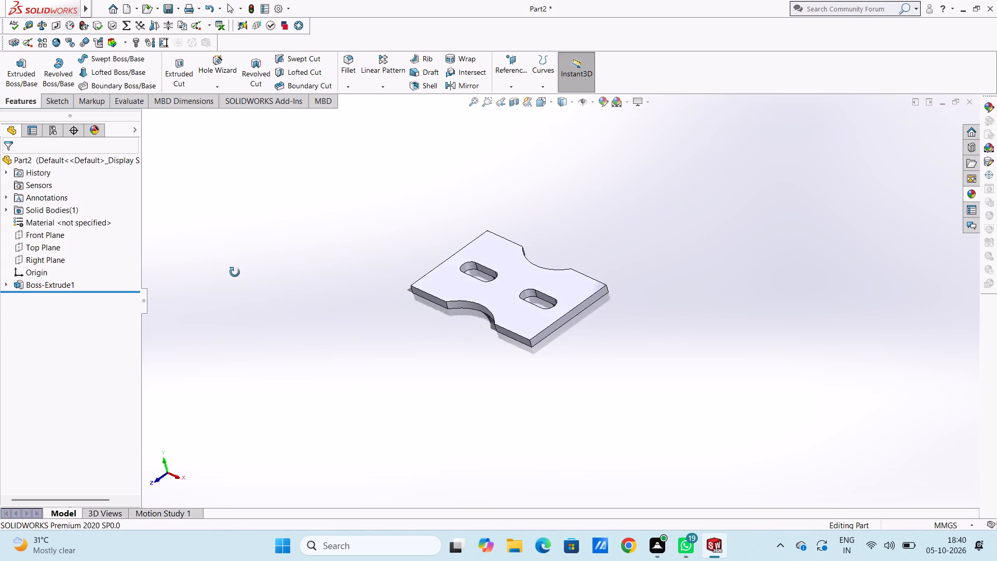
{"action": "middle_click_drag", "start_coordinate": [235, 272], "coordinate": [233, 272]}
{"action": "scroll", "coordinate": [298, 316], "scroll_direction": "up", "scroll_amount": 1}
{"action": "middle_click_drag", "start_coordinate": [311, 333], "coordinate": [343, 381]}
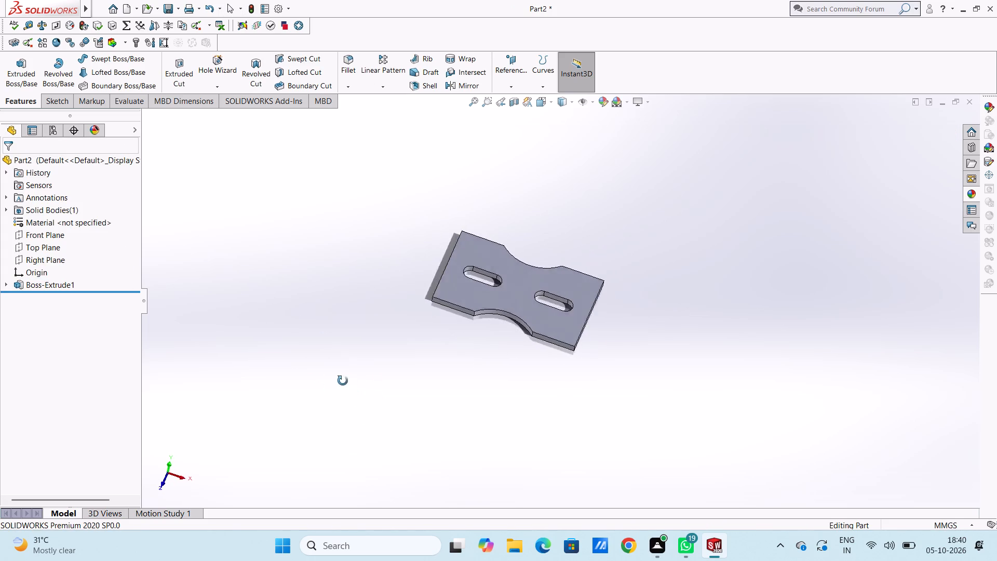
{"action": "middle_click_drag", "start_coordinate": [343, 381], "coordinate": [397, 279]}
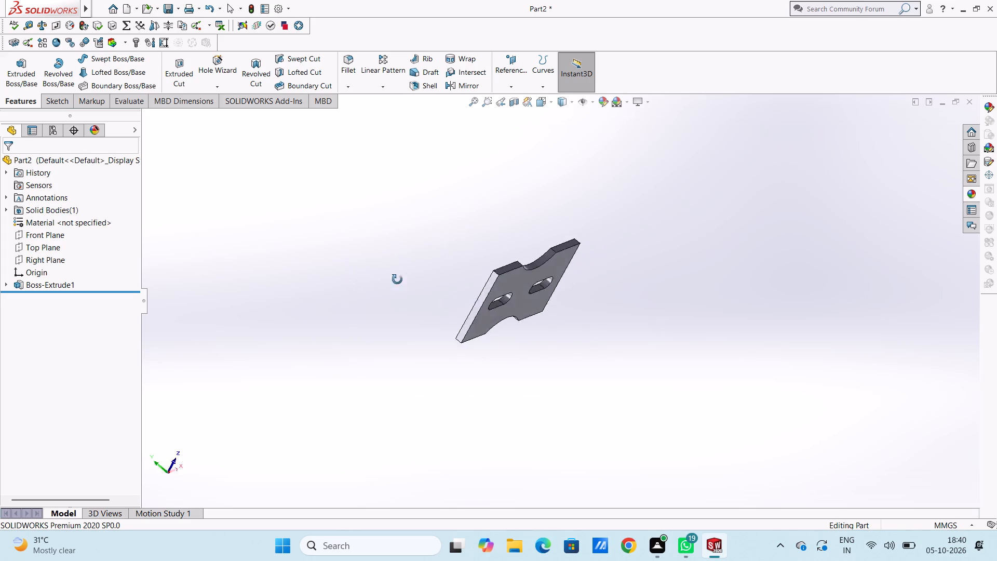
Start a sketch on the plate's left end face, viewed from the Left.
{"action": "middle_click_drag", "start_coordinate": [397, 279], "coordinate": [521, 266]}
{"action": "middle_click_drag", "start_coordinate": [402, 358], "coordinate": [385, 327]}
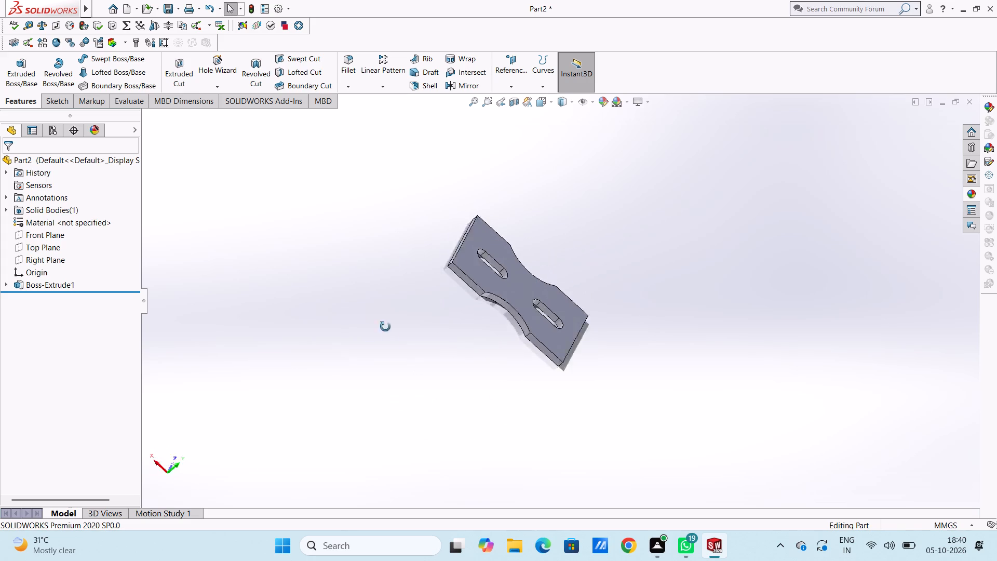
{"action": "middle_click_drag", "start_coordinate": [385, 327], "coordinate": [357, 366]}
{"action": "middle_click", "coordinate": [357, 366]}
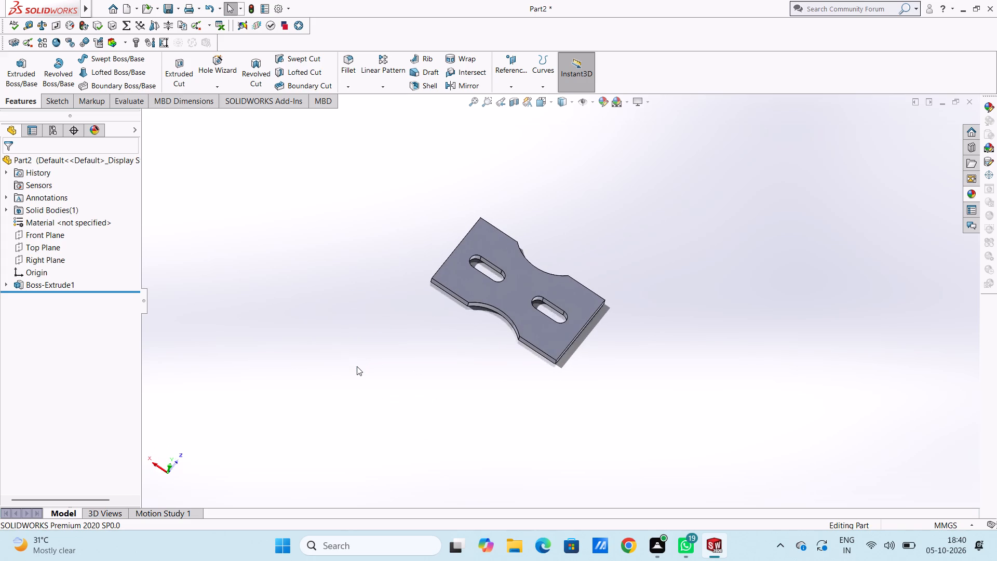
{"action": "key", "text": "ctrl+5"}
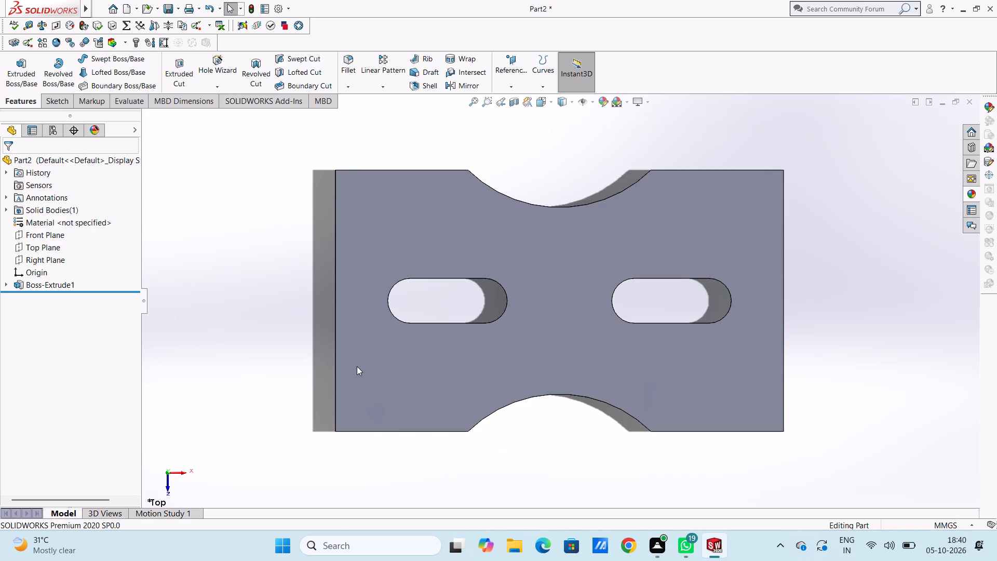
{"action": "key", "text": "ctrl+1"}
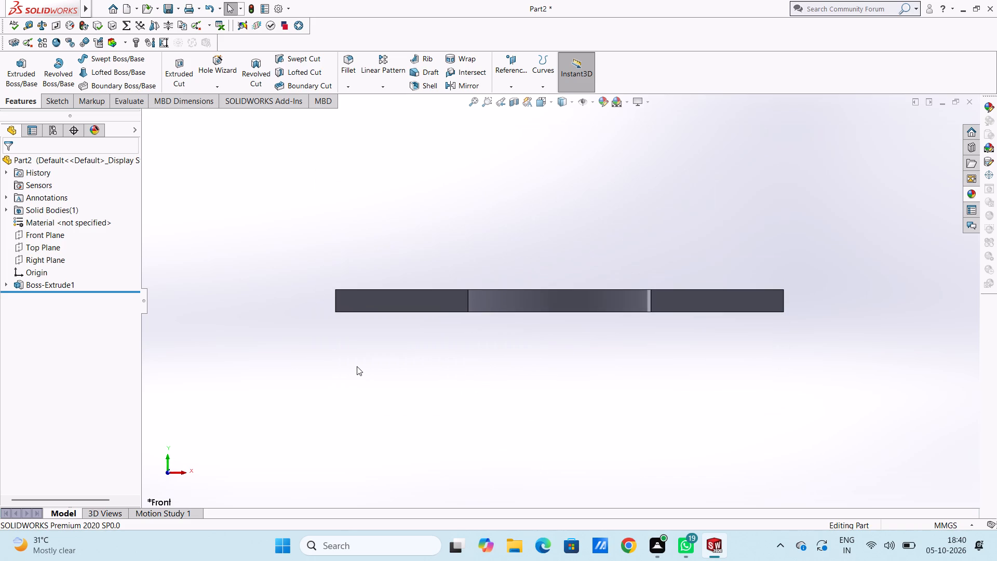
{"action": "key", "text": "ctrl+3"}
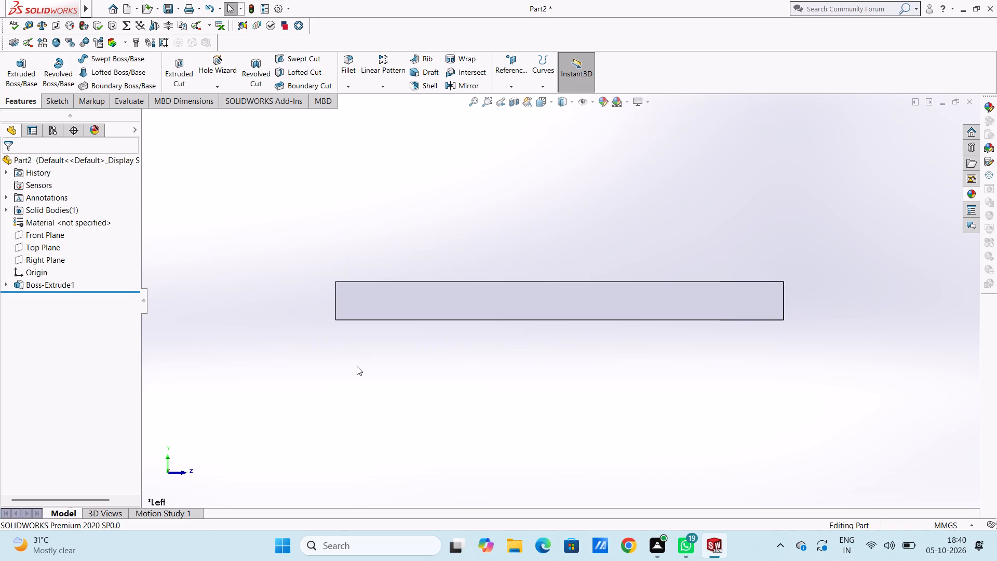
{"action": "scroll", "coordinate": [357, 366], "scroll_direction": "up", "scroll_amount": 3}
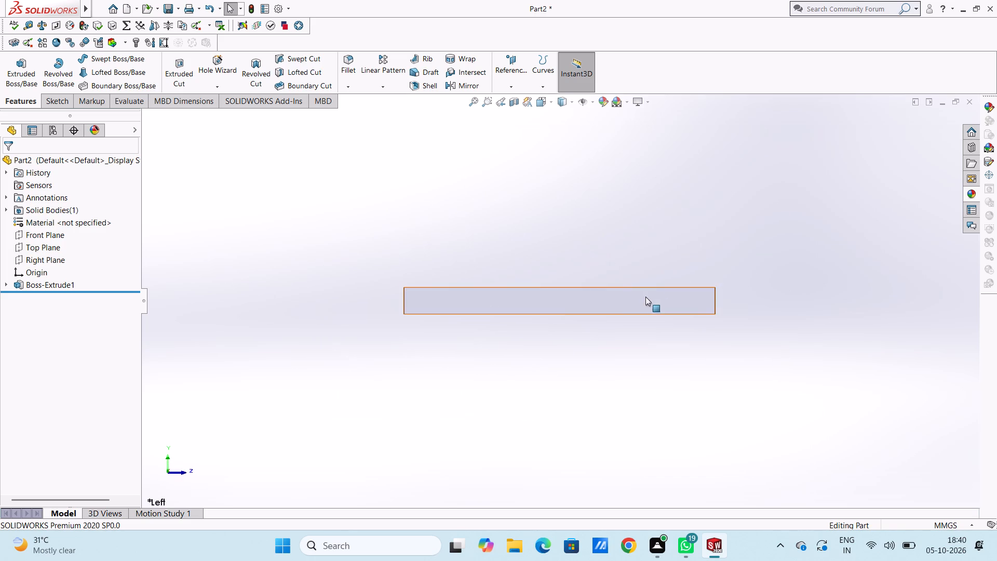
{"action": "left_click", "coordinate": [621, 298]}
{"action": "left_click", "coordinate": [665, 269]}
{"action": "left_click", "coordinate": [632, 258]}
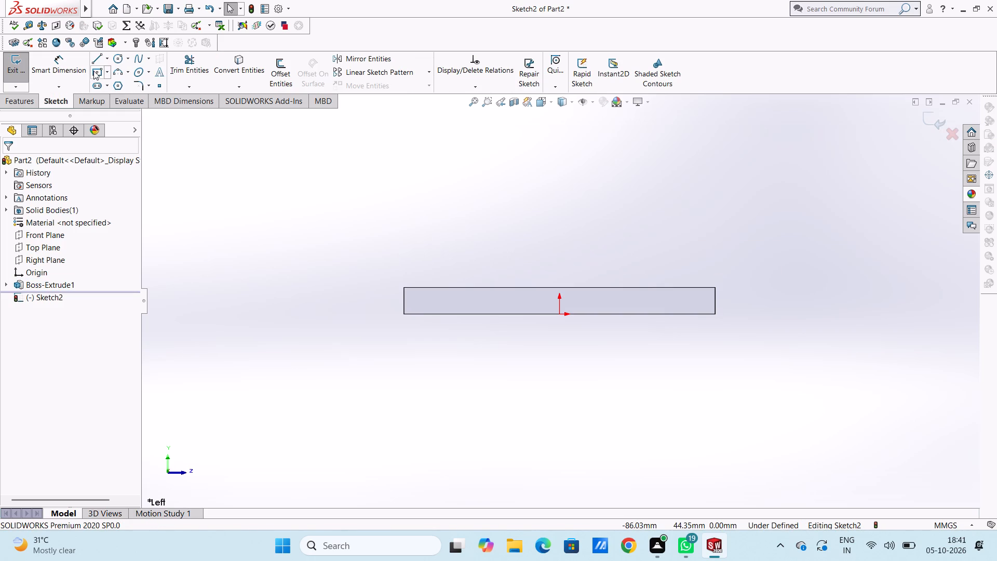
Draw a corner rectangle 60 mm high and 70 mm wide upward from the end face's bottom corner, spanning its full width.
{"action": "left_click", "coordinate": [107, 72]}
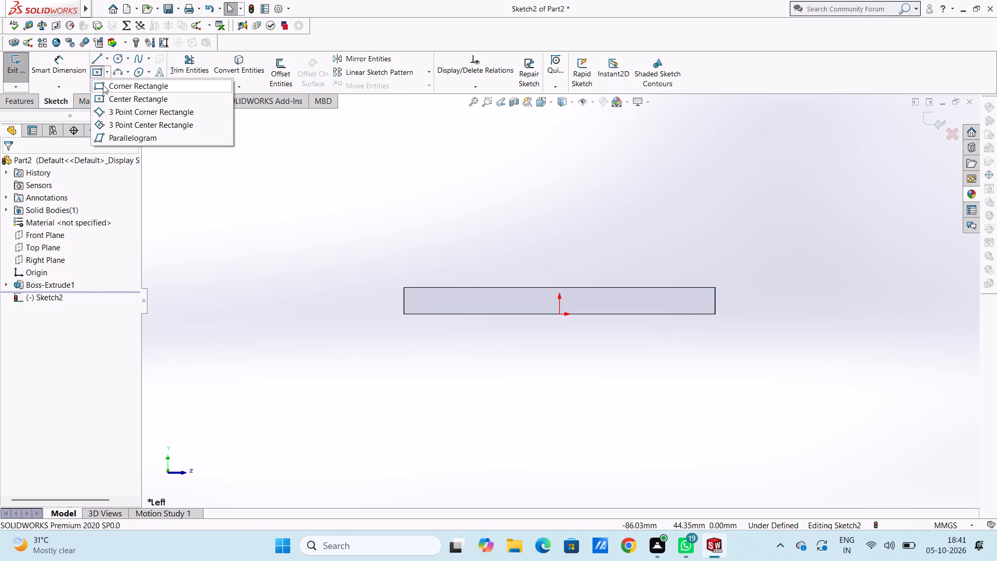
{"action": "left_click", "coordinate": [102, 84]}
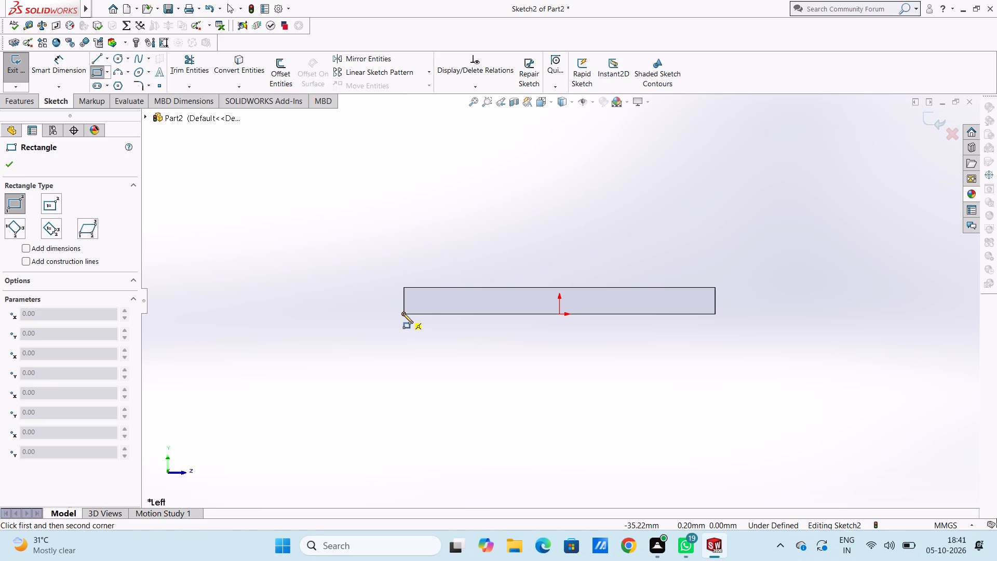
{"action": "left_click", "coordinate": [403, 313]}
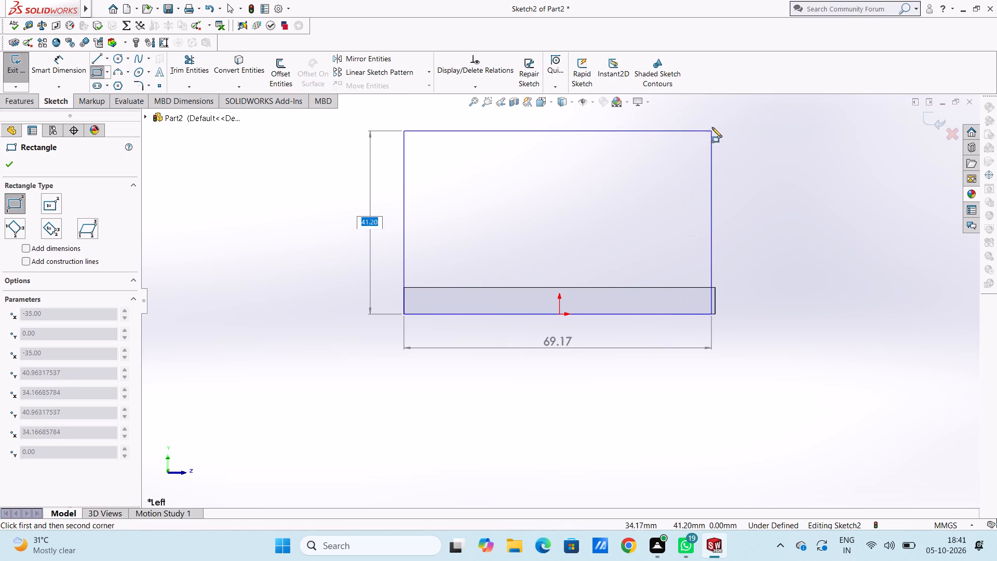
{"action": "scroll", "coordinate": [710, 152], "scroll_direction": "up", "scroll_amount": 3}
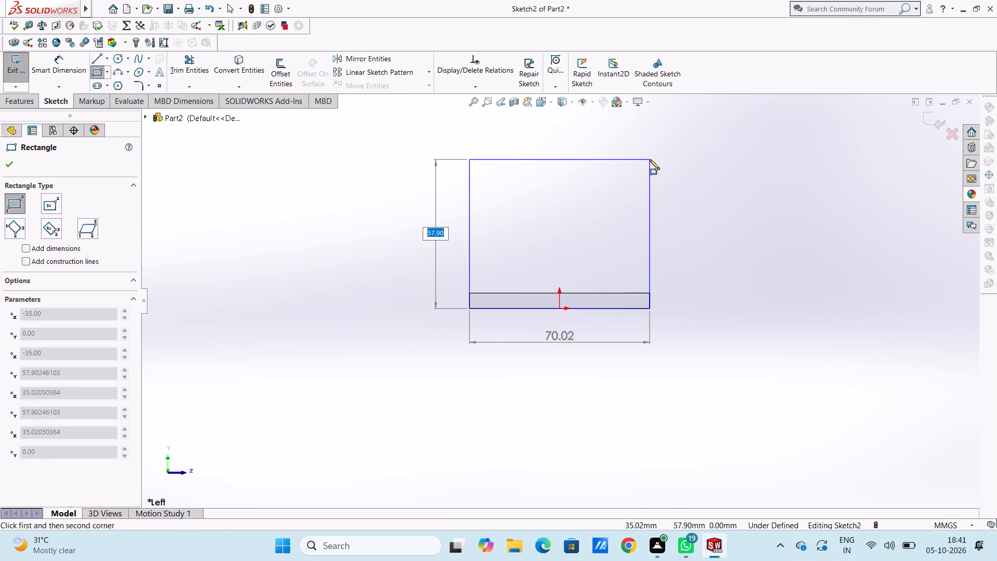
{"action": "type", "text": "60"}
{"action": "key", "text": "Return"}
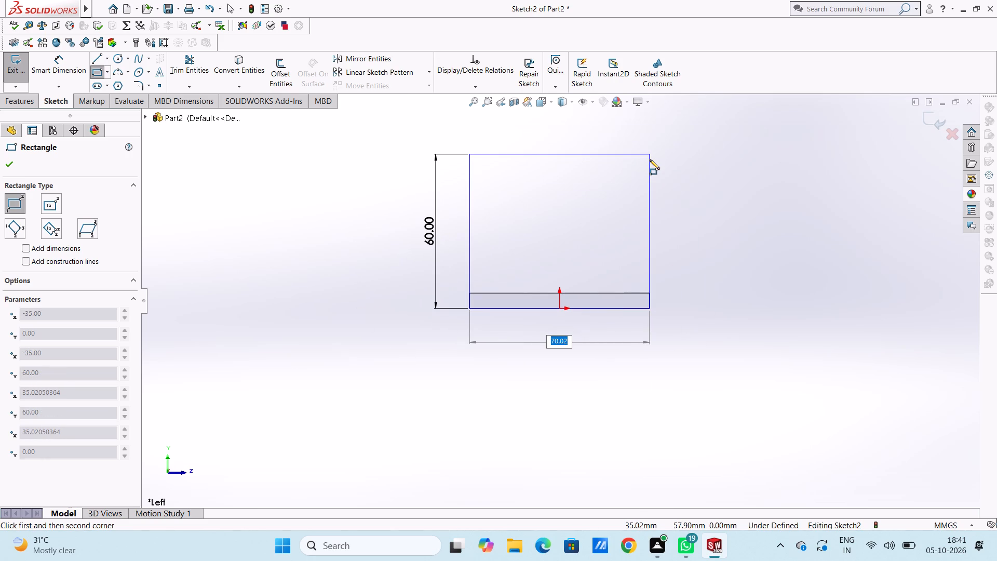
{"action": "left_click", "coordinate": [650, 310]}
{"action": "key", "text": "Escape"}
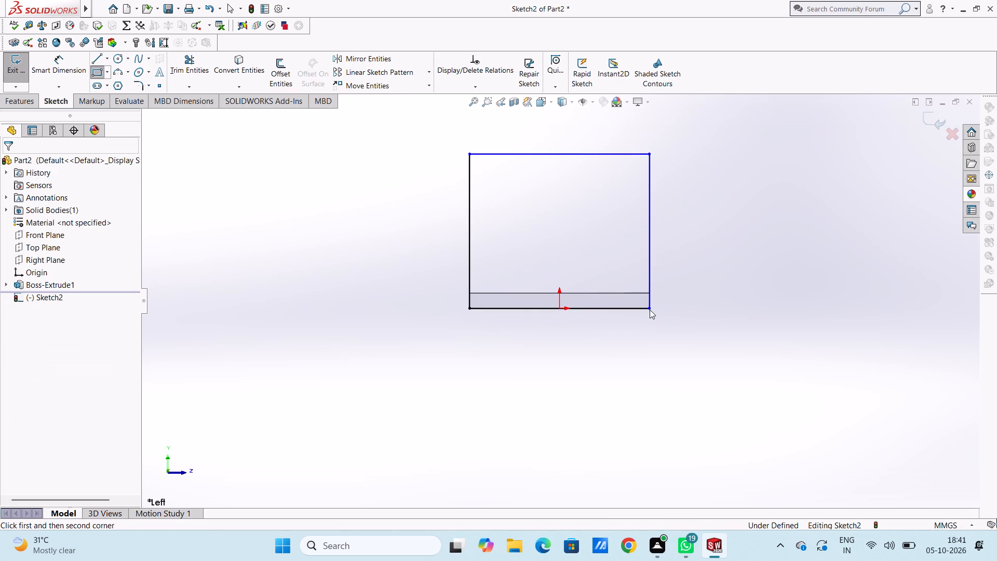
{"action": "key", "text": "Escape"}
{"action": "key", "text": "Escape"}
Dimension the rectangle's back vertical edge as 60 mm.
{"action": "middle_click_drag", "start_coordinate": [748, 311], "coordinate": [668, 337]}
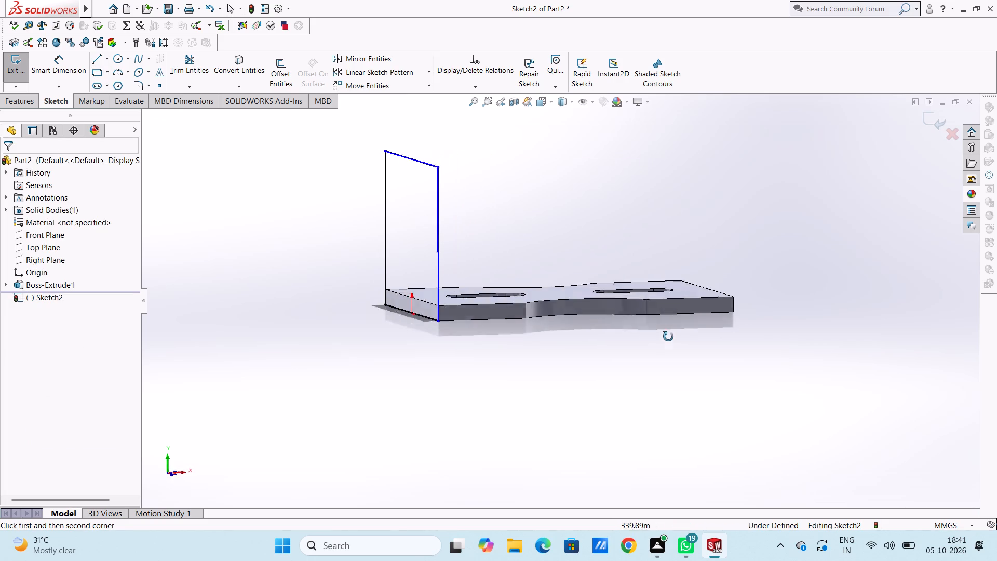
{"action": "middle_click_drag", "start_coordinate": [668, 337], "coordinate": [669, 355]}
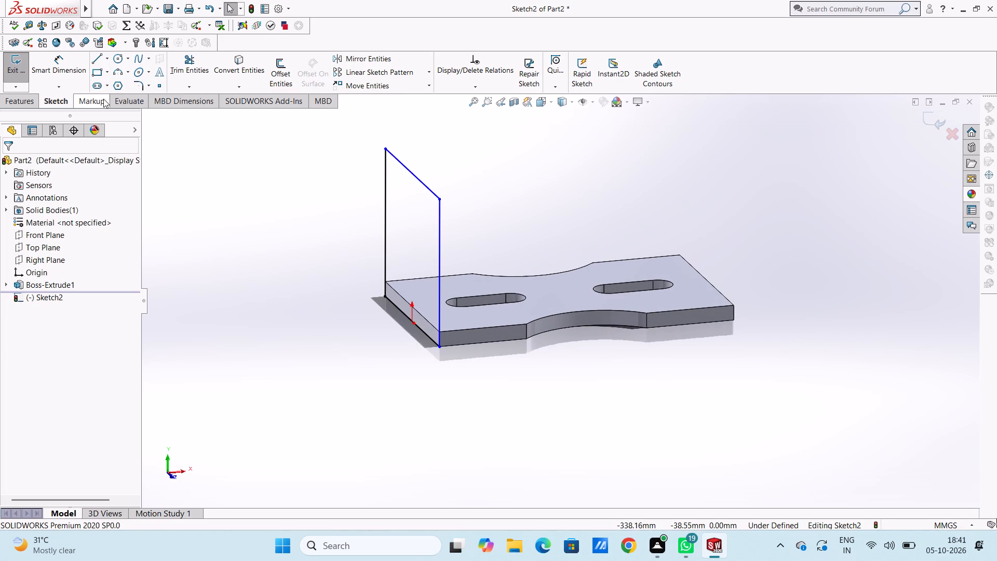
{"action": "left_click", "coordinate": [70, 67]}
{"action": "left_click", "coordinate": [386, 217]}
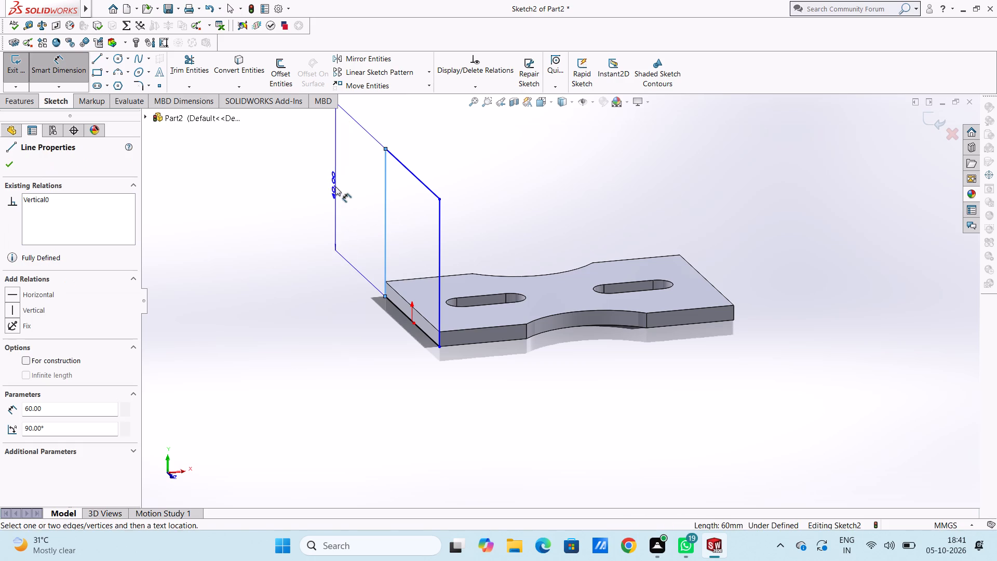
{"action": "left_click", "coordinate": [344, 210]}
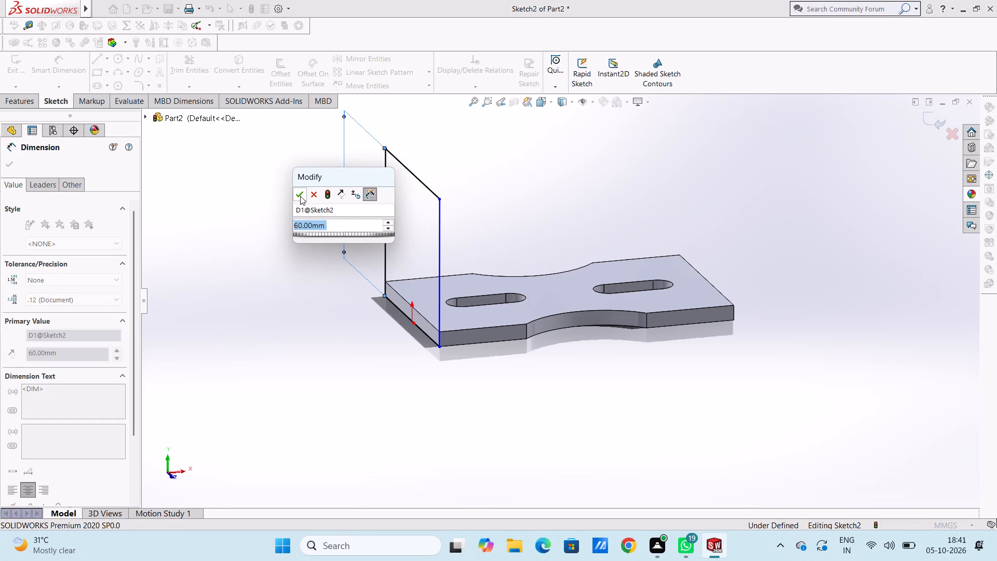
{"action": "left_click_drag", "start_coordinate": [300, 195], "coordinate": [300, 201]}
{"action": "left_click", "coordinate": [262, 238]}
{"action": "left_click", "coordinate": [301, 194]}
{"action": "left_click", "coordinate": [281, 260]}
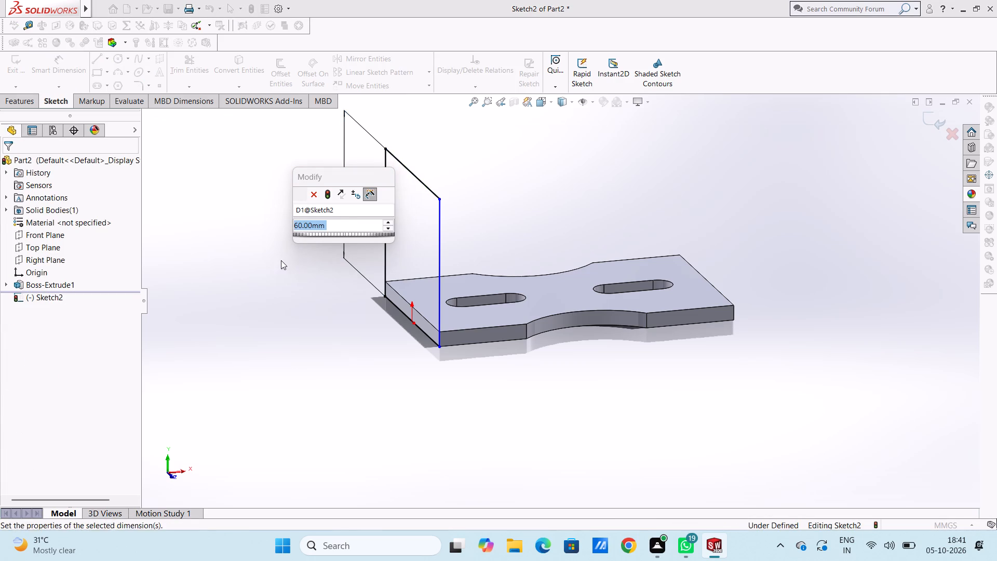
Dimension the rectangle's top edge as 70 mm.
{"action": "left_click", "coordinate": [427, 189]}
{"action": "left_click", "coordinate": [433, 156]}
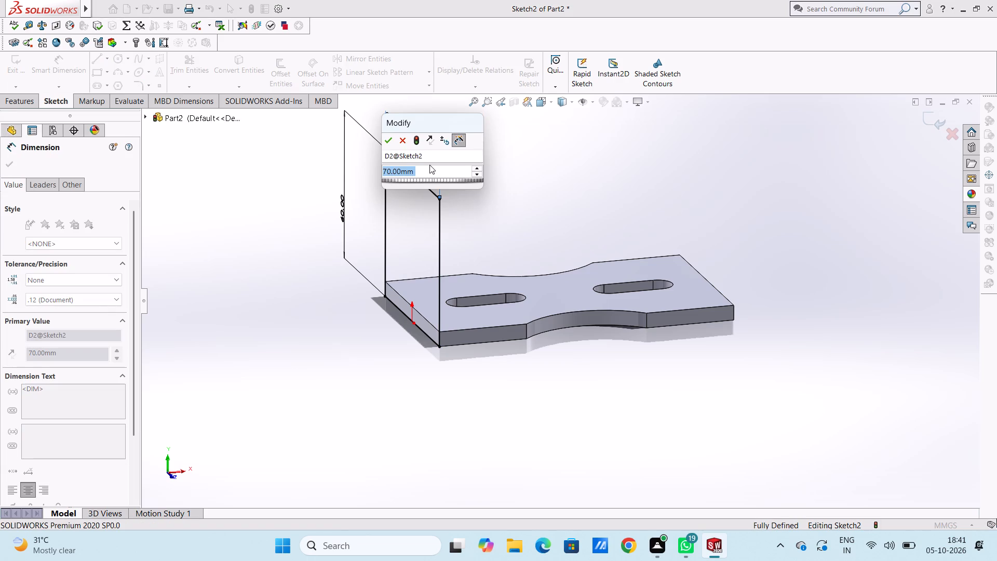
{"action": "left_click", "coordinate": [393, 138]}
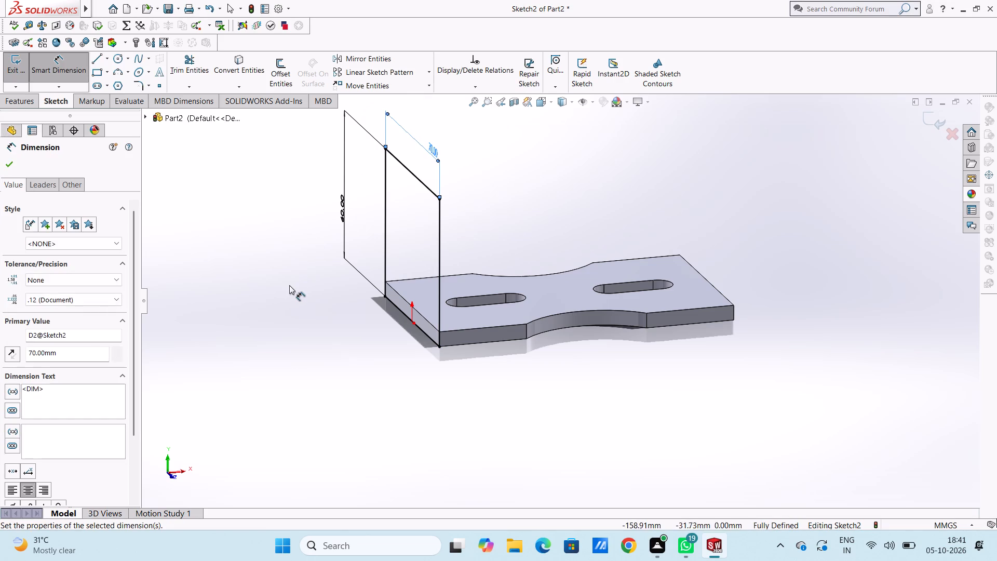
{"action": "left_click", "coordinate": [290, 285]}
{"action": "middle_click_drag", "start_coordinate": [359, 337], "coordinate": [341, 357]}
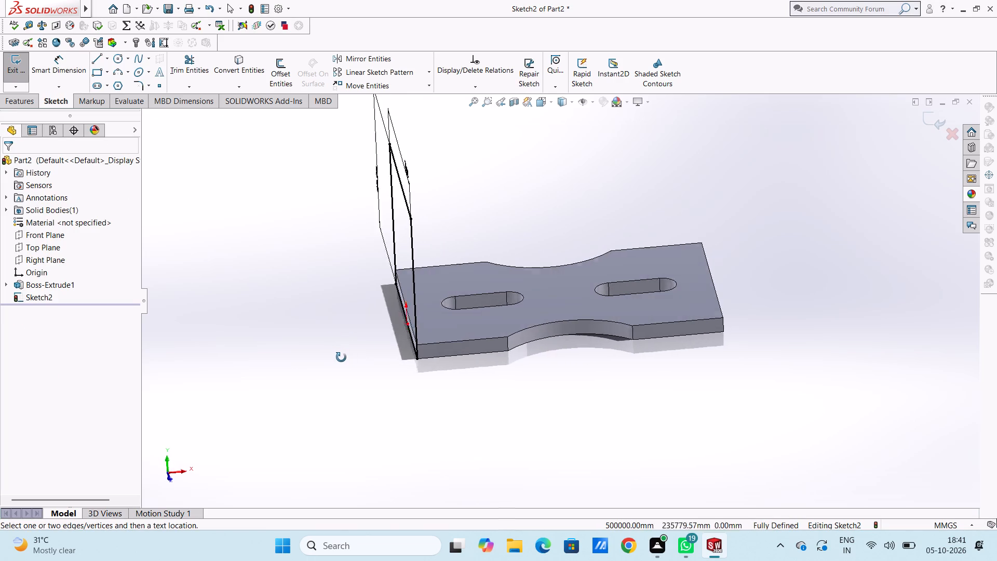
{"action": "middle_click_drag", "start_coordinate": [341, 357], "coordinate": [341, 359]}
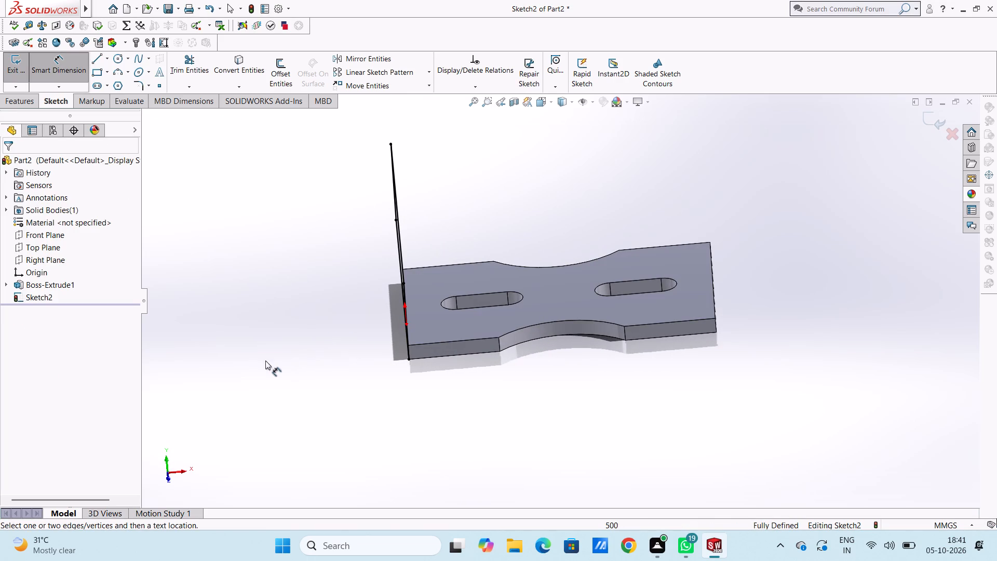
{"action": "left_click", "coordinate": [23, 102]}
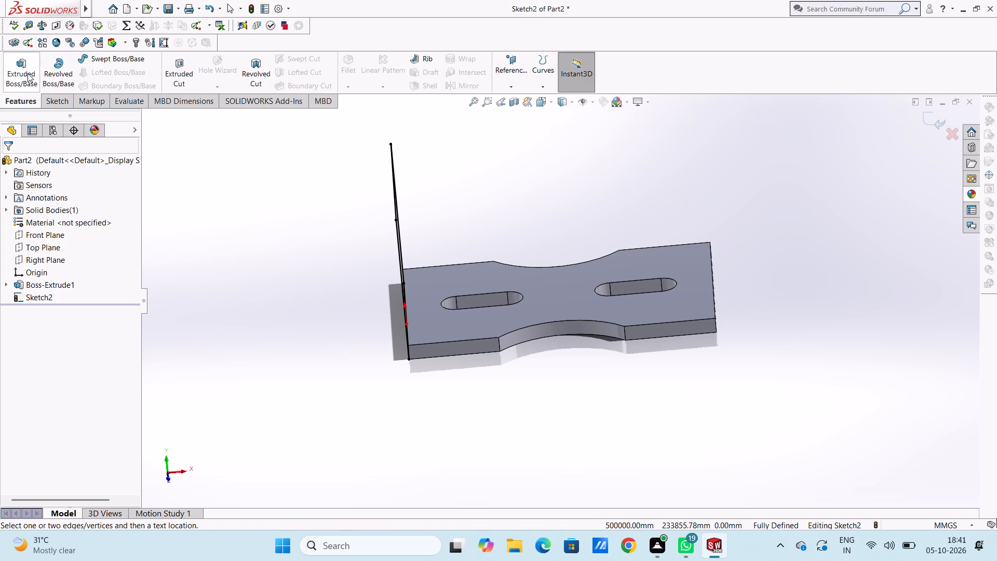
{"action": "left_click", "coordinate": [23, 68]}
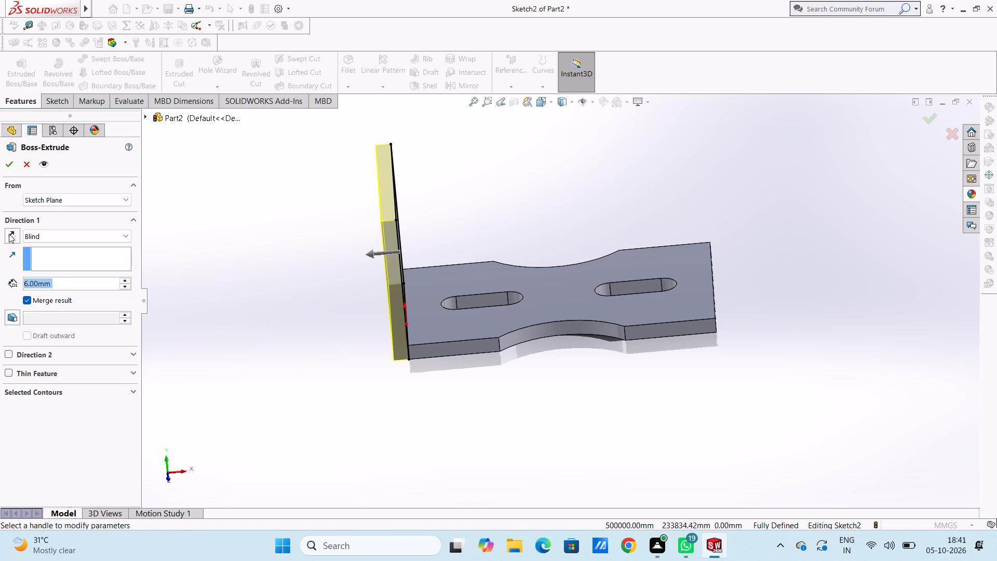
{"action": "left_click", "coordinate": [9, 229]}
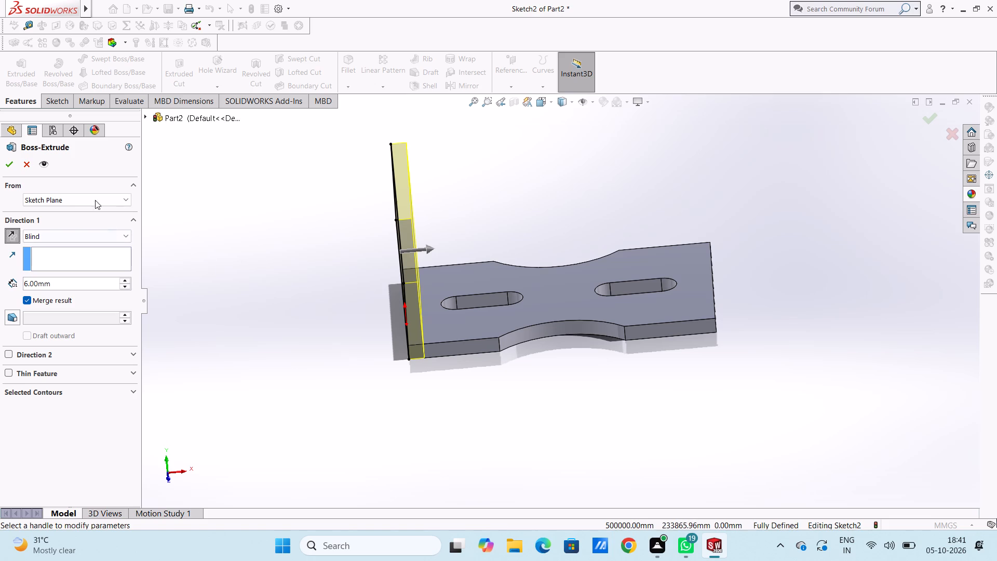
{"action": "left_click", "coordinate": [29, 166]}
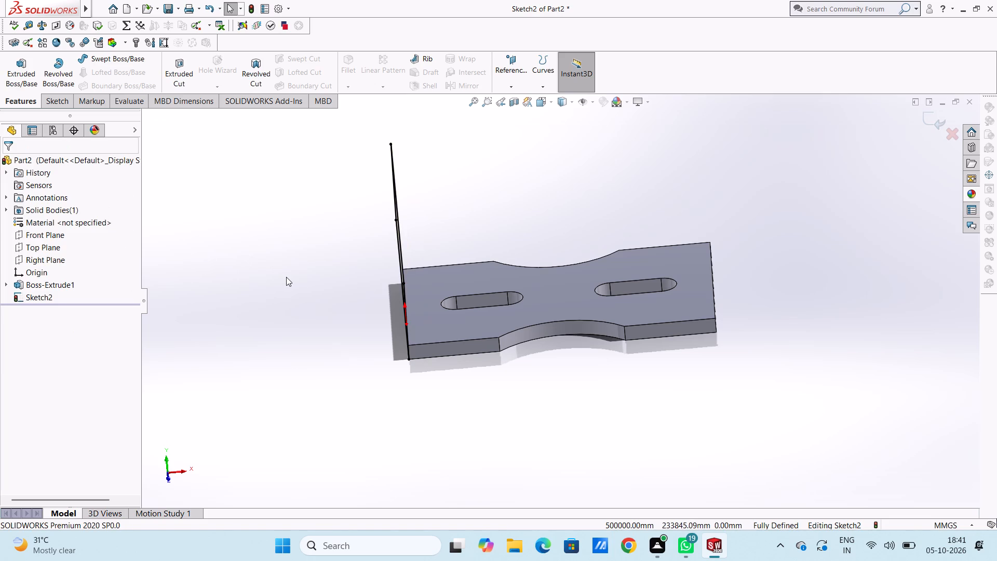
Draw a 27.5 mm line along the rectangle's top edge, starting from its top-left corner in the Left view.
{"action": "key", "text": "ctrl+3"}
{"action": "scroll", "coordinate": [666, 330], "scroll_direction": "down", "scroll_amount": 1}
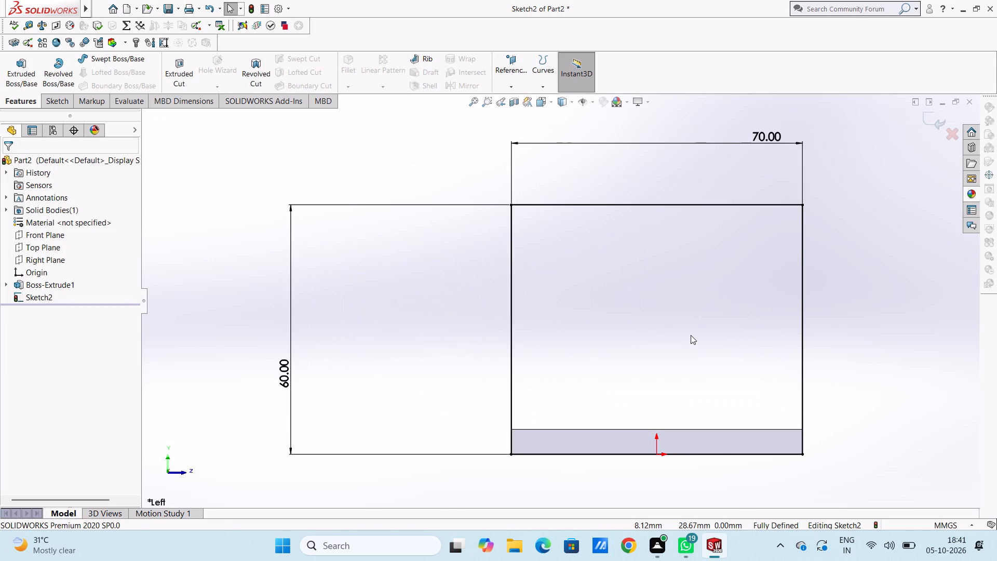
{"action": "scroll", "coordinate": [691, 333], "scroll_direction": "up", "scroll_amount": 4}
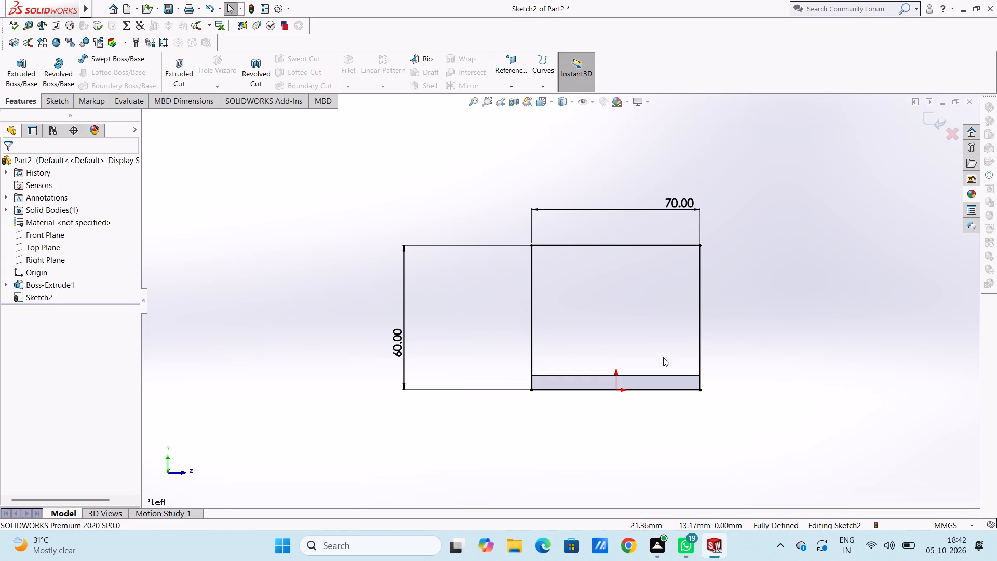
{"action": "left_click", "coordinate": [56, 104]}
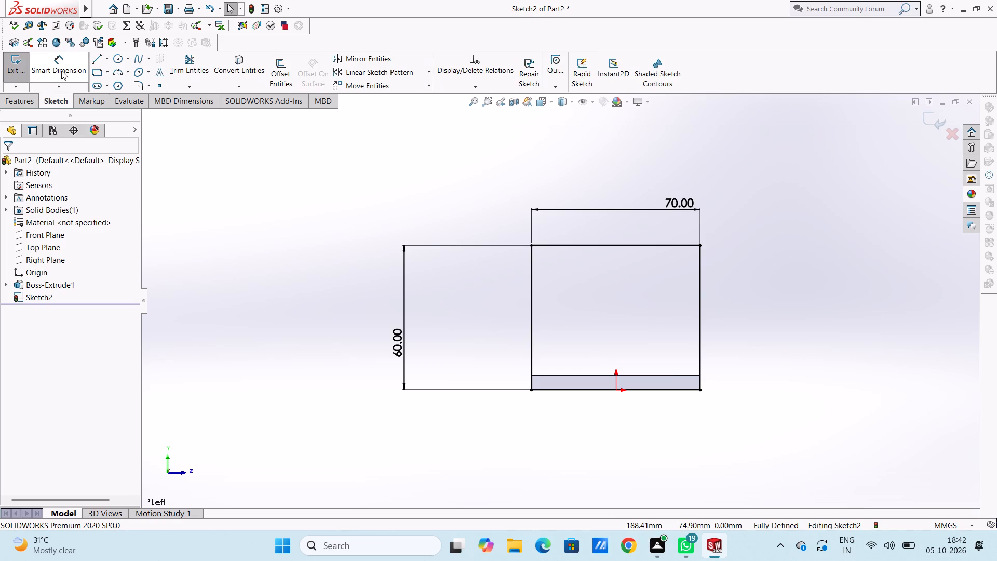
{"action": "left_click", "coordinate": [97, 57]}
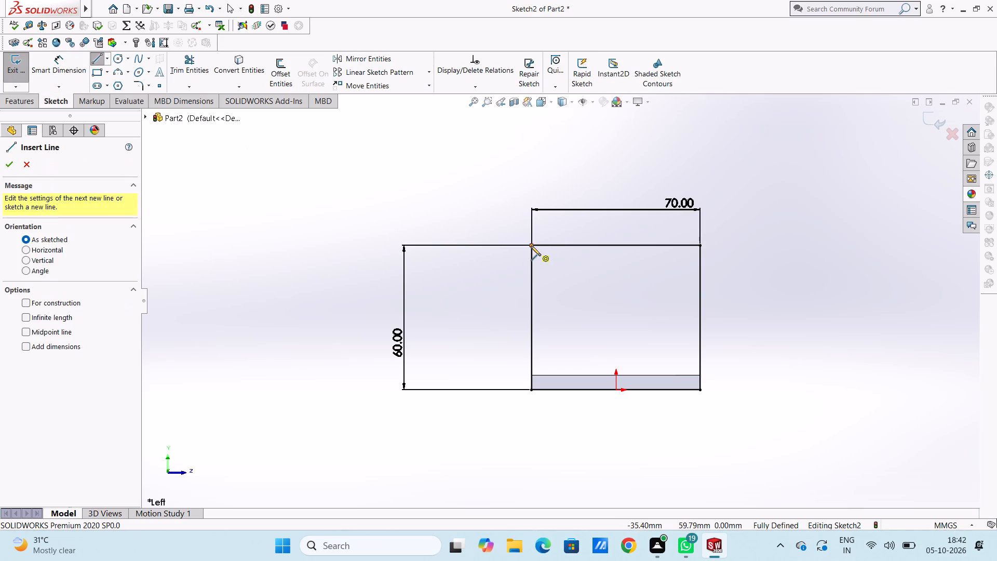
{"action": "left_click", "coordinate": [531, 246]}
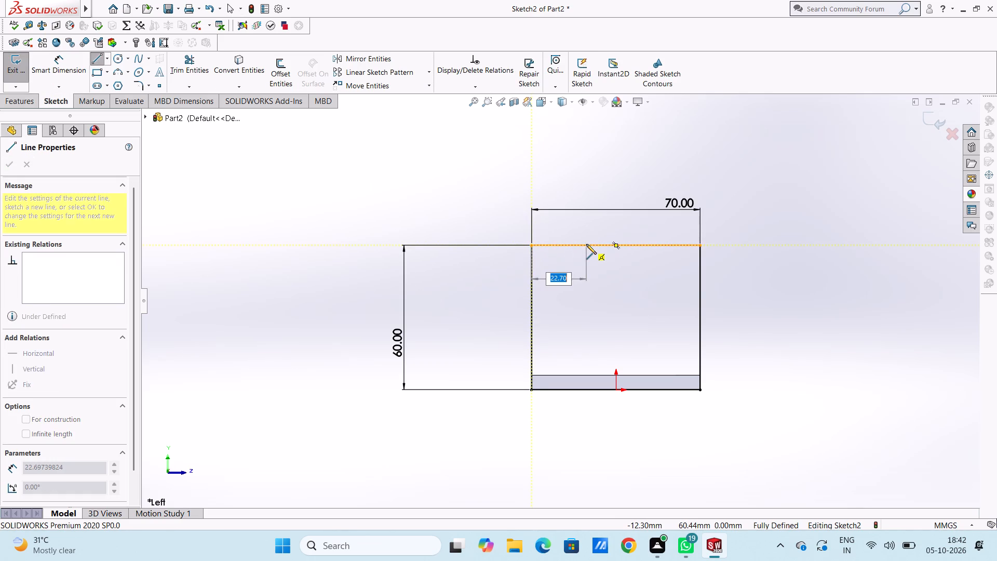
{"action": "type", "text": "27.5"}
{"action": "key", "text": "Return"}
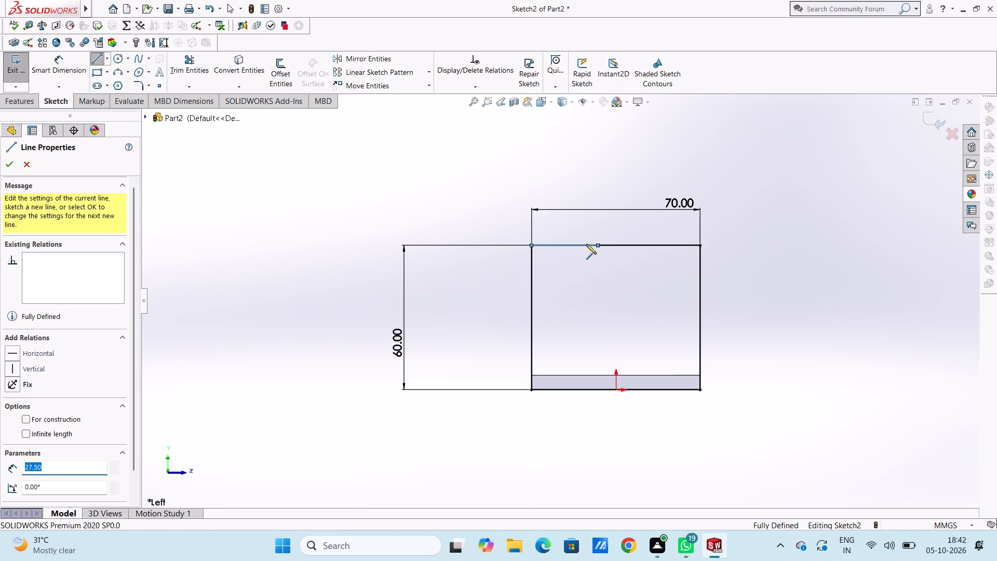
{"action": "key", "text": "Escape"}
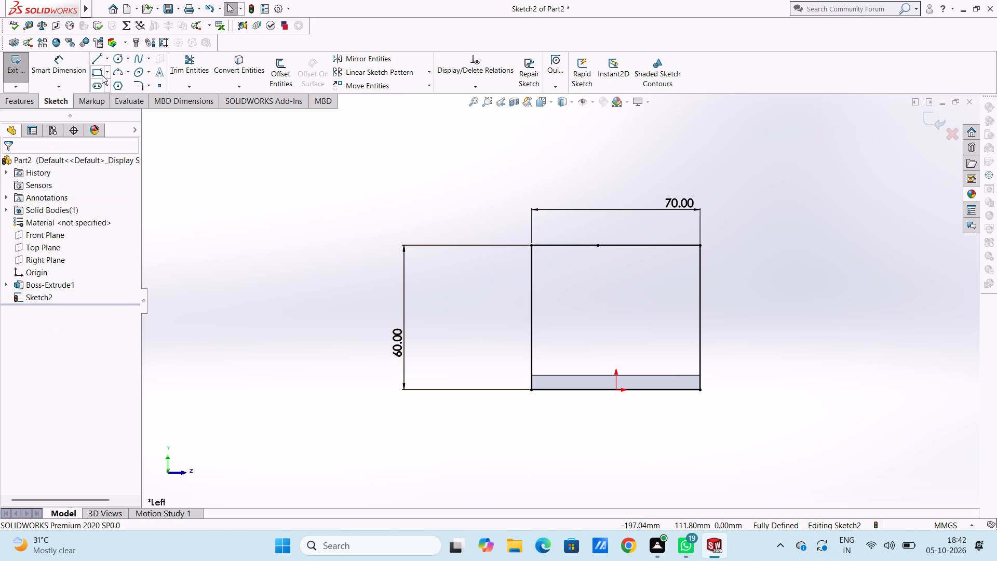
Draw a 27.5 mm line along the rectangle's top edge inward from its top-right corner in the Left view.
{"action": "left_click", "coordinate": [95, 60]}
{"action": "left_click", "coordinate": [700, 248]}
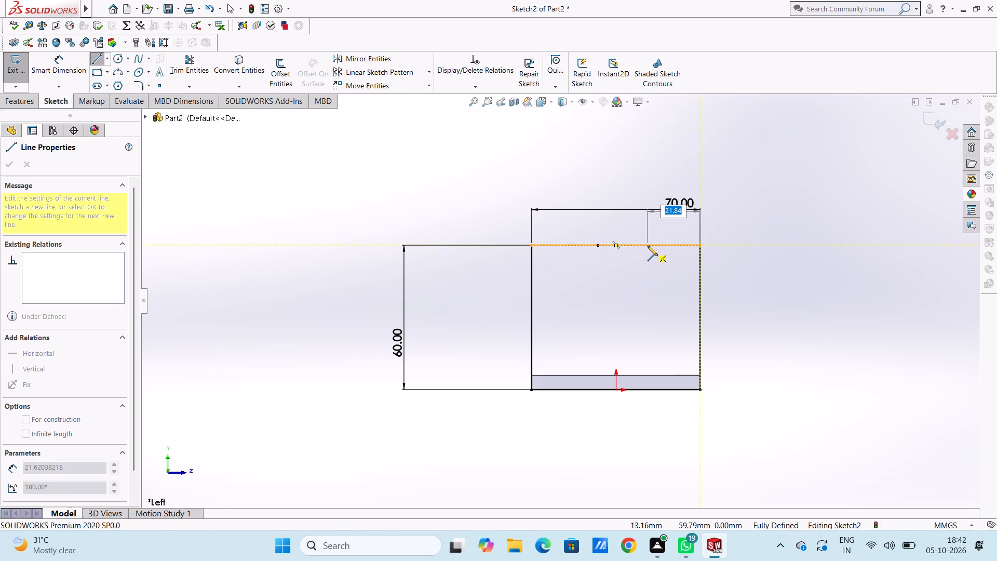
{"action": "type", "text": "27.5"}
{"action": "key", "text": "Return"}
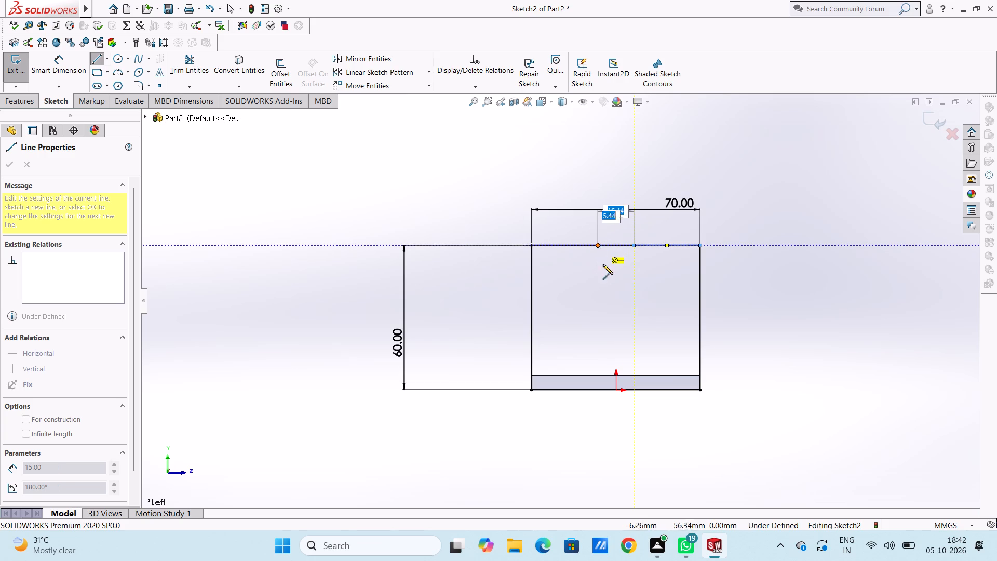
Draw a circle of 7.5 mm radius inside the 70 by 60 mm rectangle, centred vertically above the origin.
{"action": "key", "text": "Escape"}
{"action": "key", "text": "Escape"}
{"action": "key", "text": "Escape"}
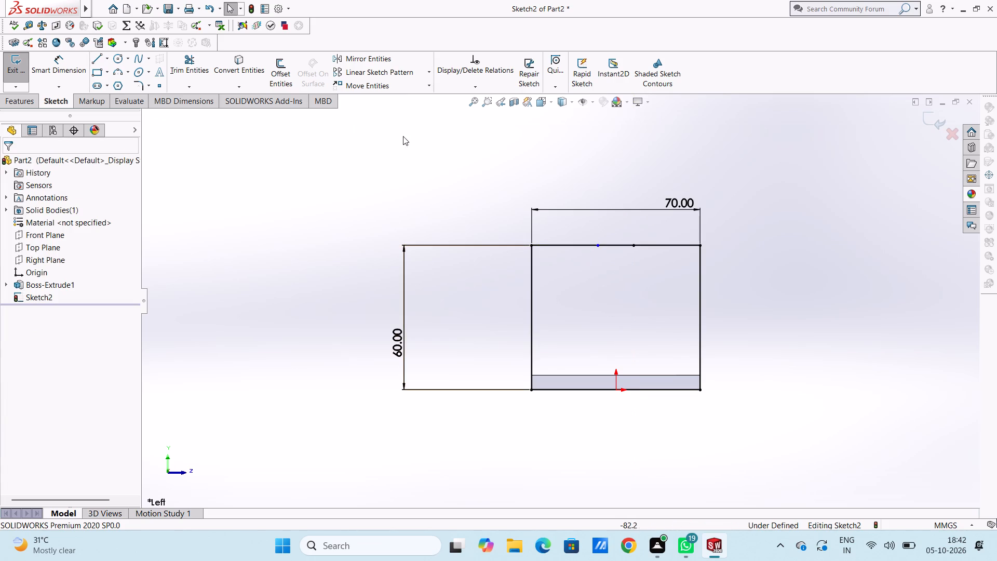
{"action": "left_click", "coordinate": [117, 57]}
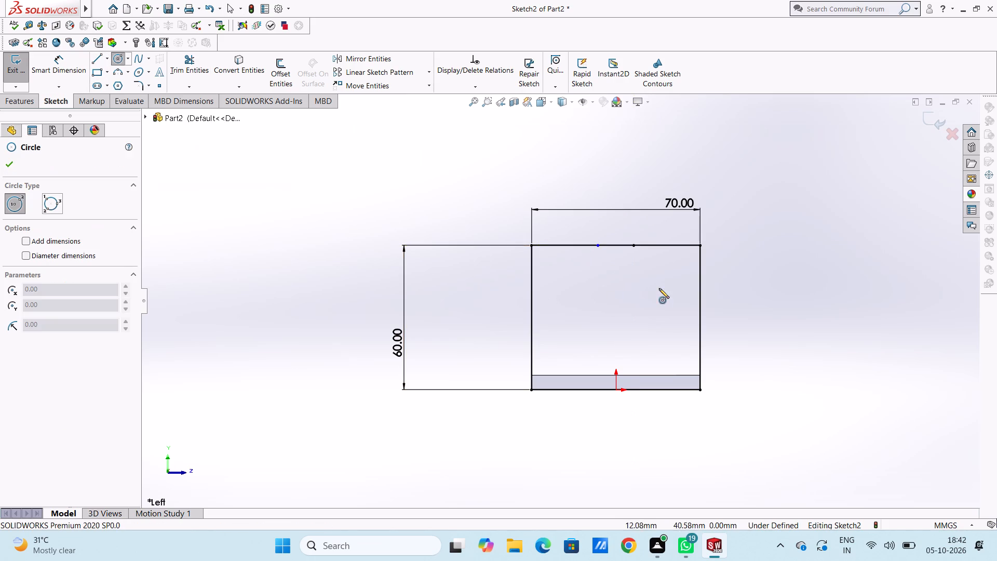
{"action": "left_click", "coordinate": [617, 298]}
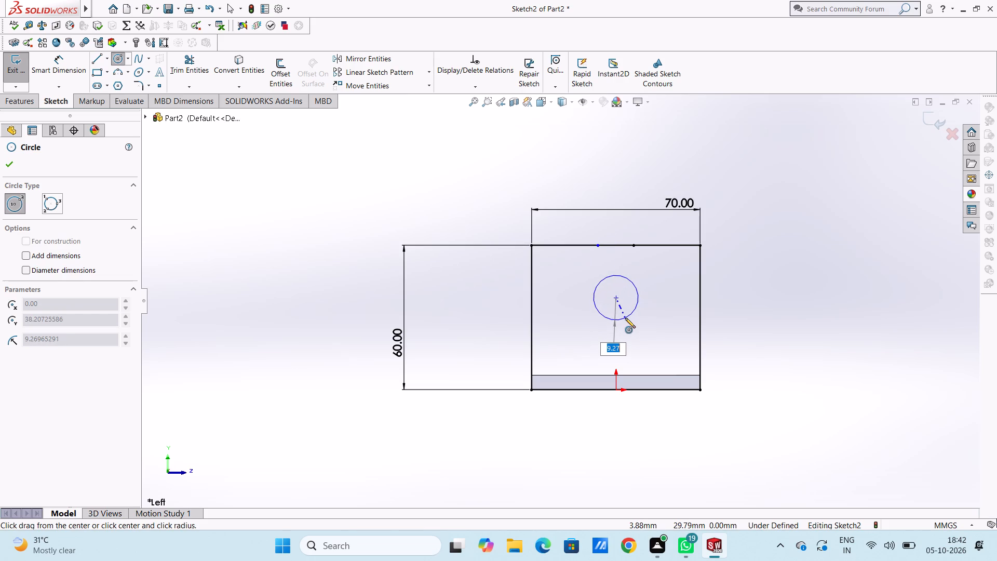
{"action": "type", "text": "7.5"}
{"action": "key", "text": "Return"}
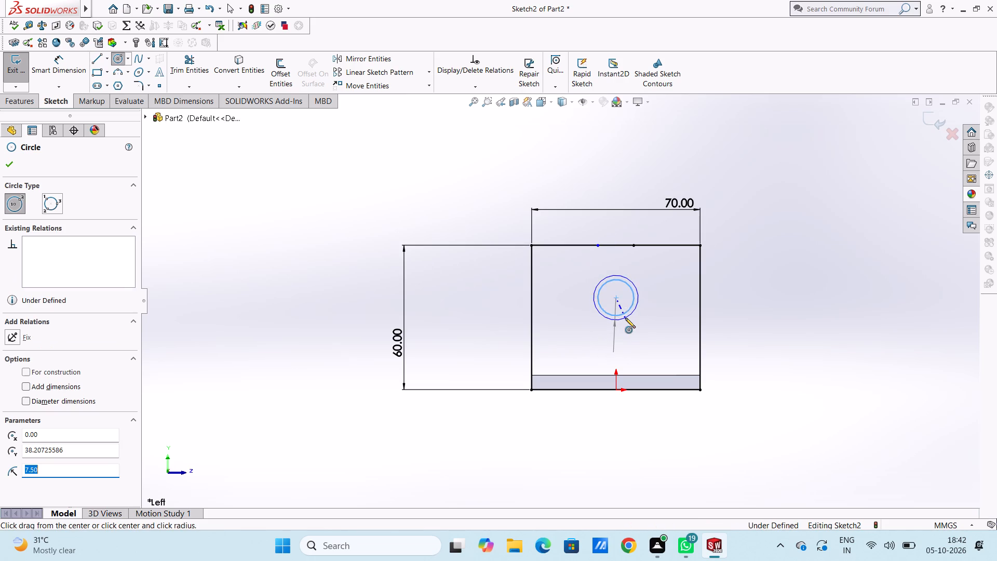
{"action": "key", "text": "Escape"}
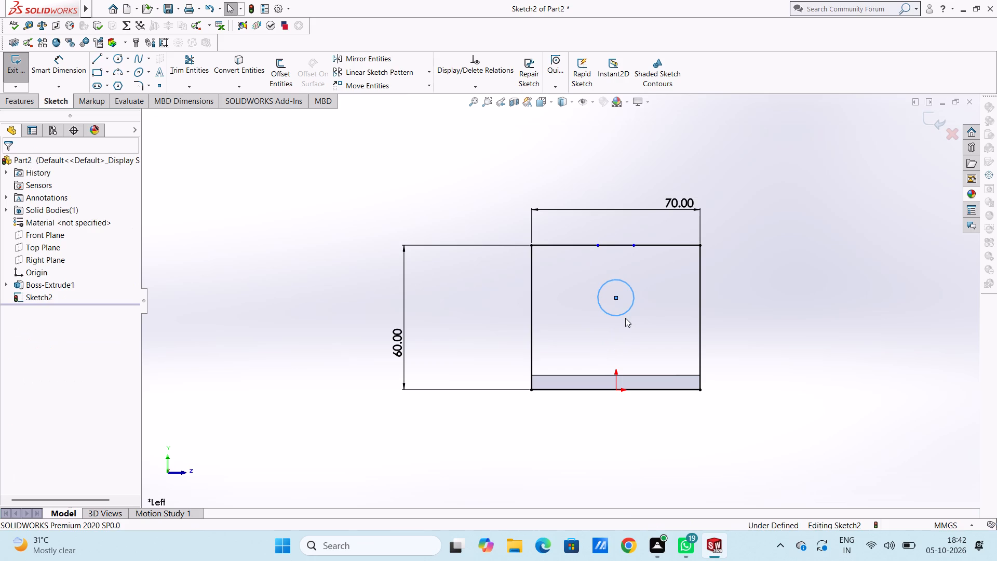
Dimension the circle's centre 35 mm below the rectangle's top edge.
{"action": "left_click", "coordinate": [47, 64]}
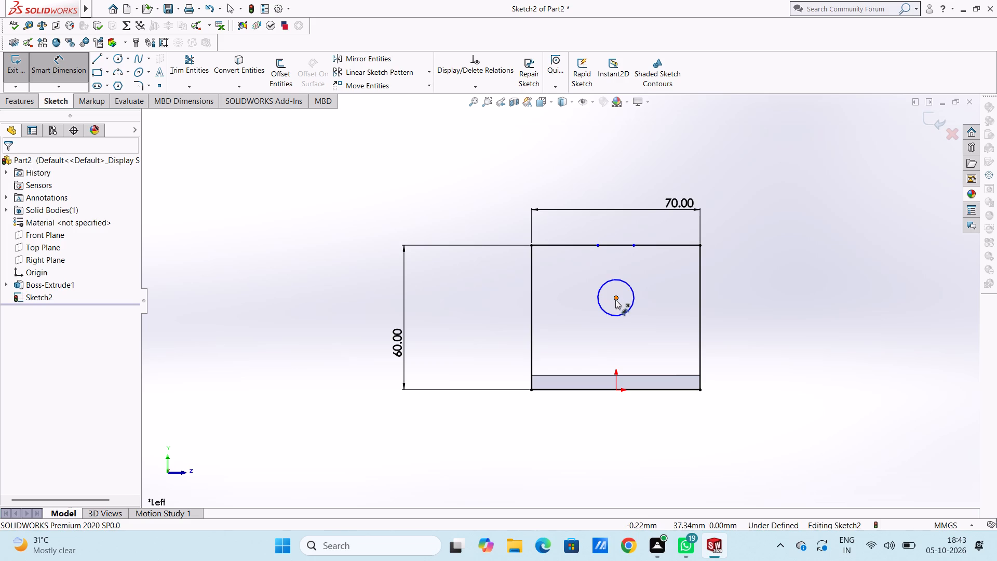
{"action": "left_click", "coordinate": [615, 298]}
{"action": "left_click", "coordinate": [616, 245]}
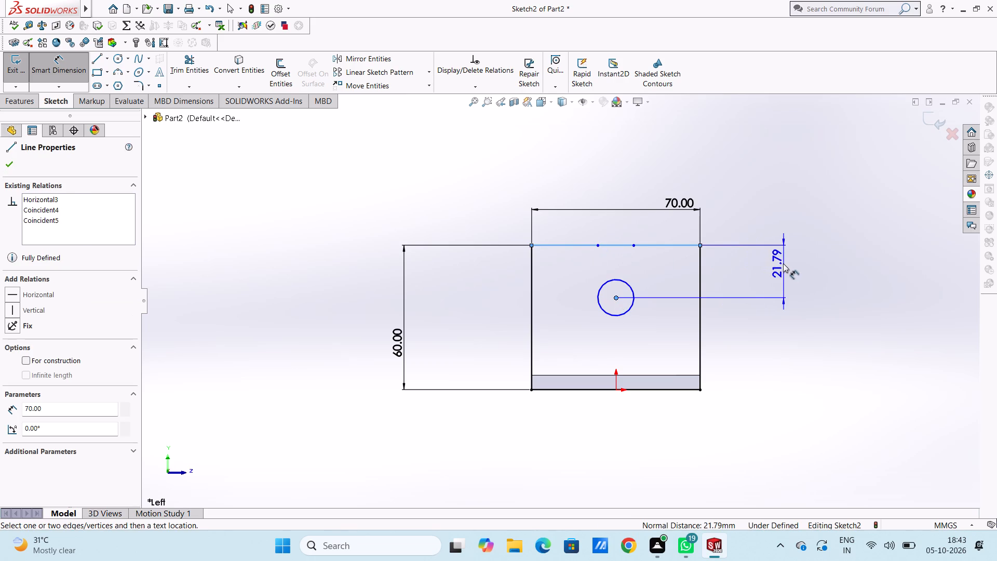
{"action": "left_click", "coordinate": [772, 259]}
{"action": "type", "text": "35"}
{"action": "key", "text": "Return"}
{"action": "left_click", "coordinate": [724, 285]}
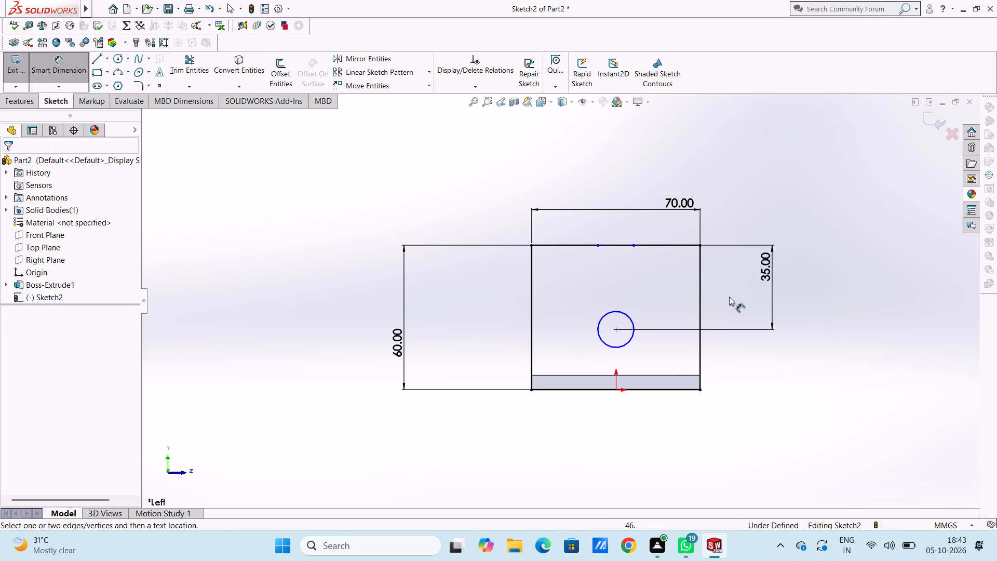
In the Left view, draw a vertical line from the circle's left quadrant up to the inner end of the left top-edge line.
{"action": "scroll", "coordinate": [785, 327], "scroll_direction": "down", "scroll_amount": 1}
{"action": "middle_click_drag", "start_coordinate": [786, 328], "coordinate": [640, 441]}
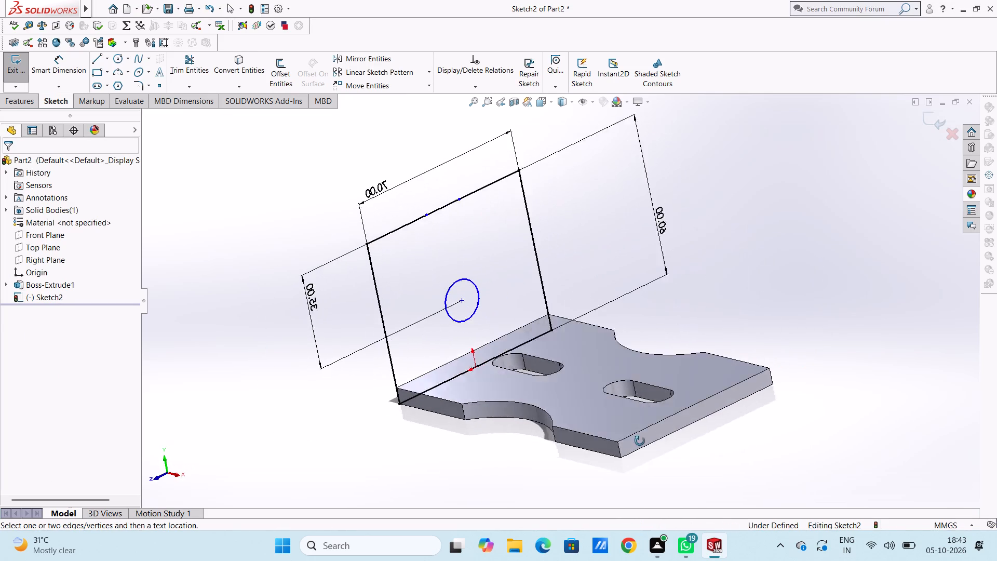
{"action": "middle_click_drag", "start_coordinate": [640, 441], "coordinate": [792, 475]}
{"action": "key", "text": "ctrl+3"}
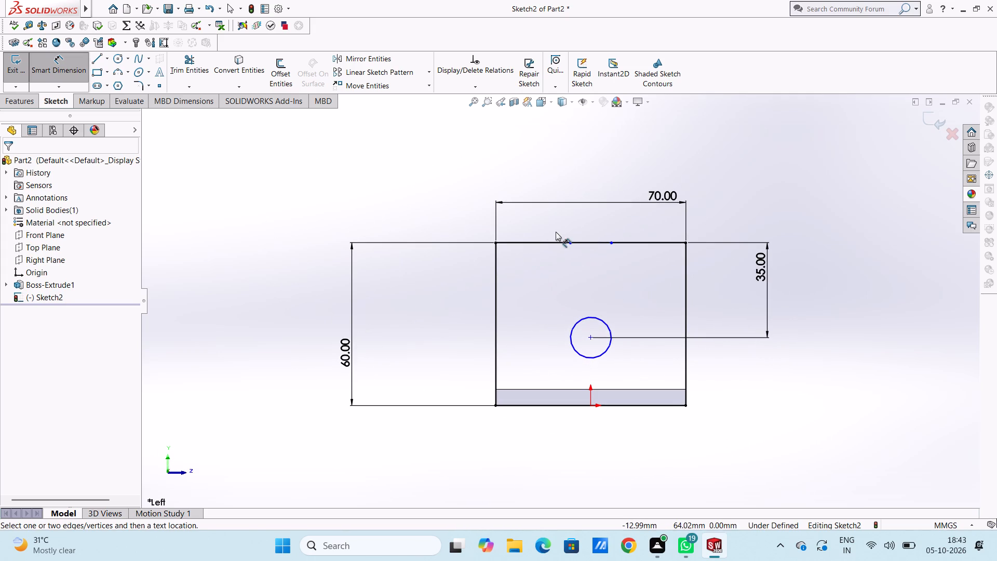
{"action": "left_click", "coordinate": [98, 56]}
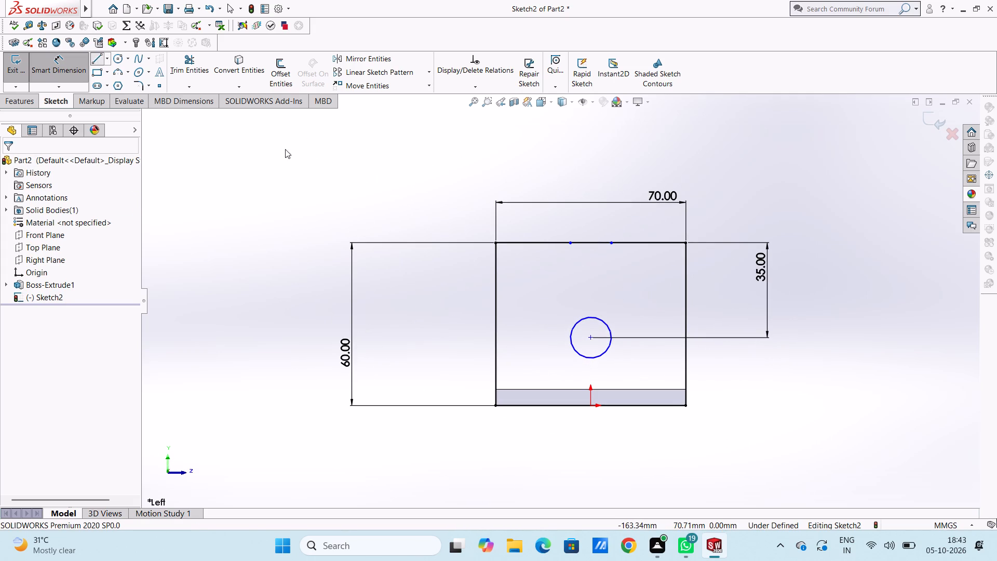
{"action": "left_click", "coordinate": [569, 338]}
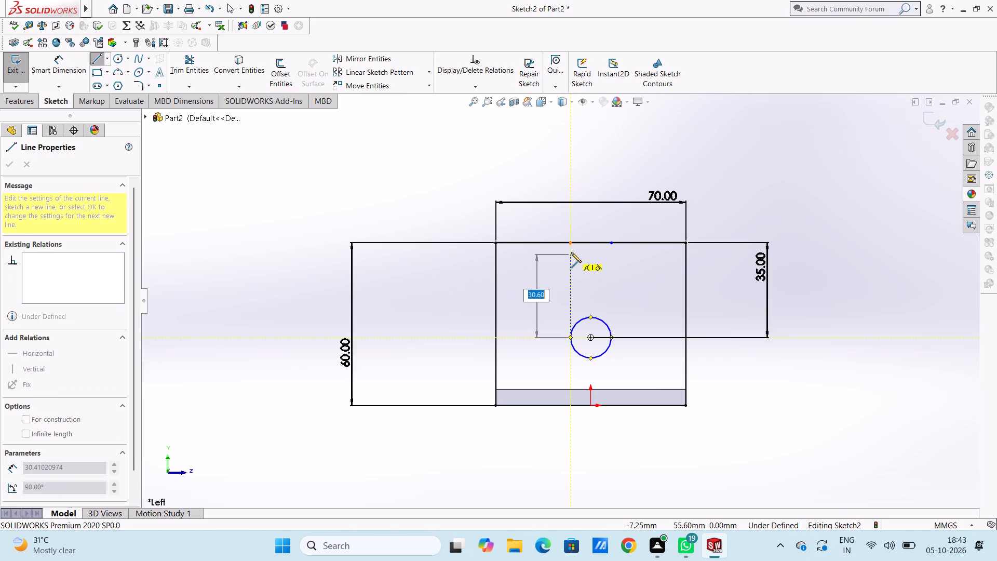
{"action": "left_click", "coordinate": [571, 245]}
{"action": "key", "text": "Escape"}
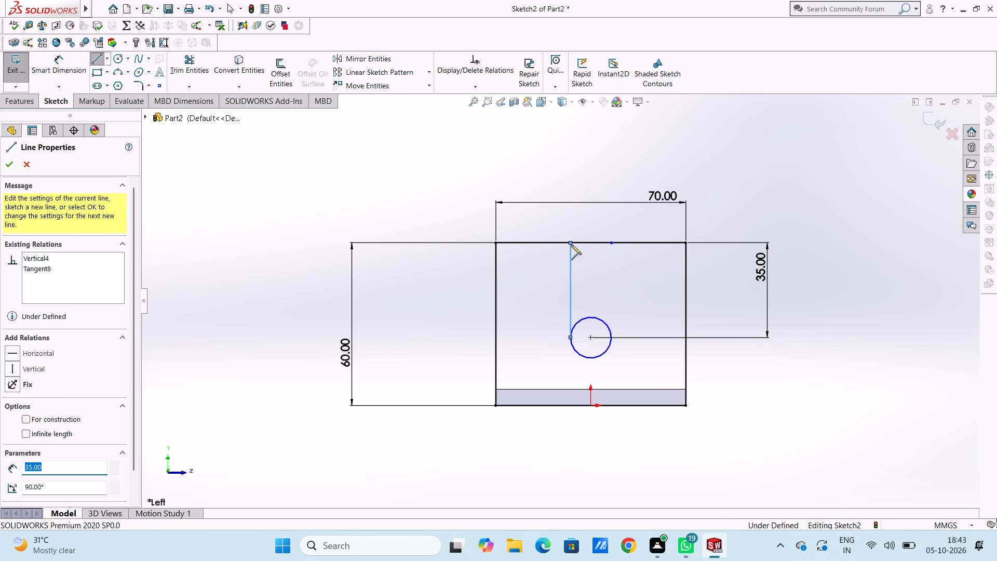
{"action": "key", "text": "Escape"}
{"action": "key", "text": "Escape"}
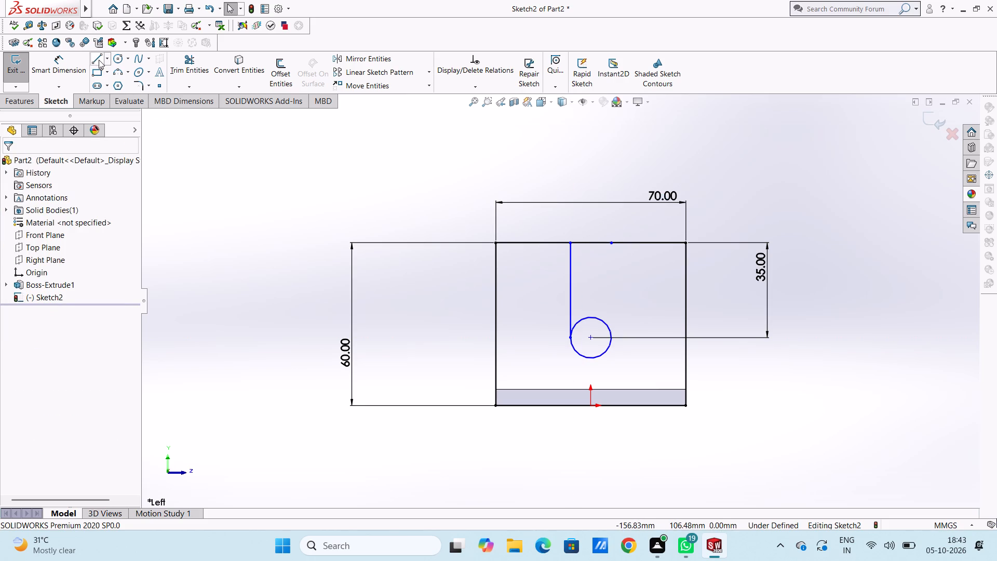
Draw a vertical line from the circle's right quadrant up to the inner end of the right top-edge line.
{"action": "left_click", "coordinate": [99, 60]}
{"action": "left_click", "coordinate": [613, 337]}
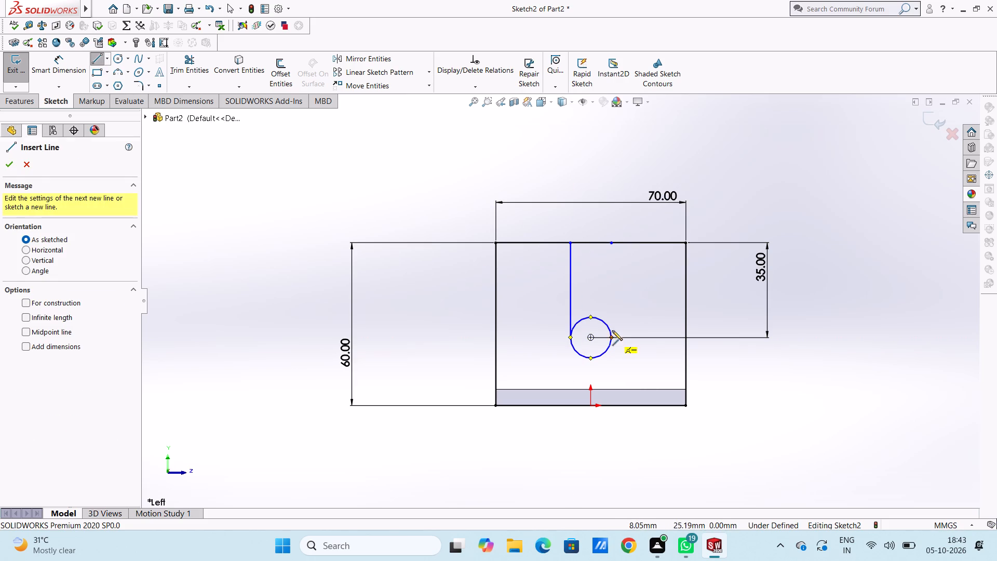
{"action": "left_click", "coordinate": [612, 245]}
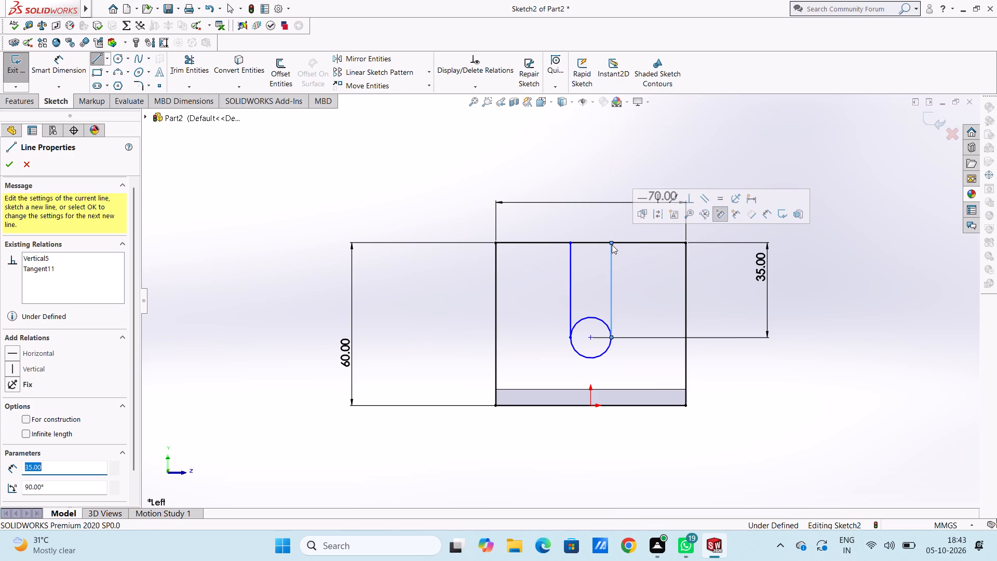
{"action": "key", "text": "Escape"}
{"action": "key", "text": "Escape"}
{"action": "key", "text": "Escape"}
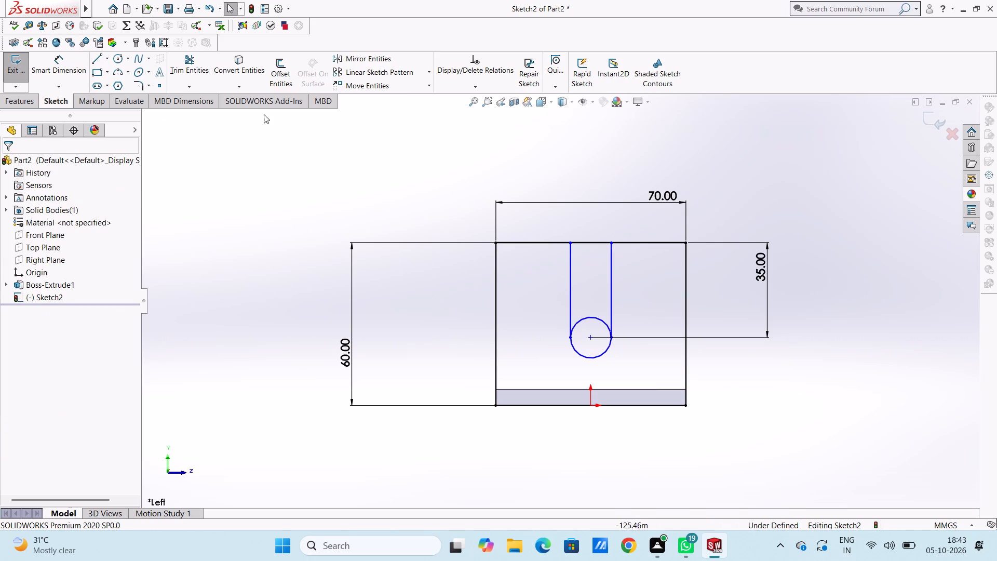
Trim the top-edge segment between the two vertical lines and the circle's upper half to form an open U-shaped slot.
{"action": "left_click", "coordinate": [192, 63]}
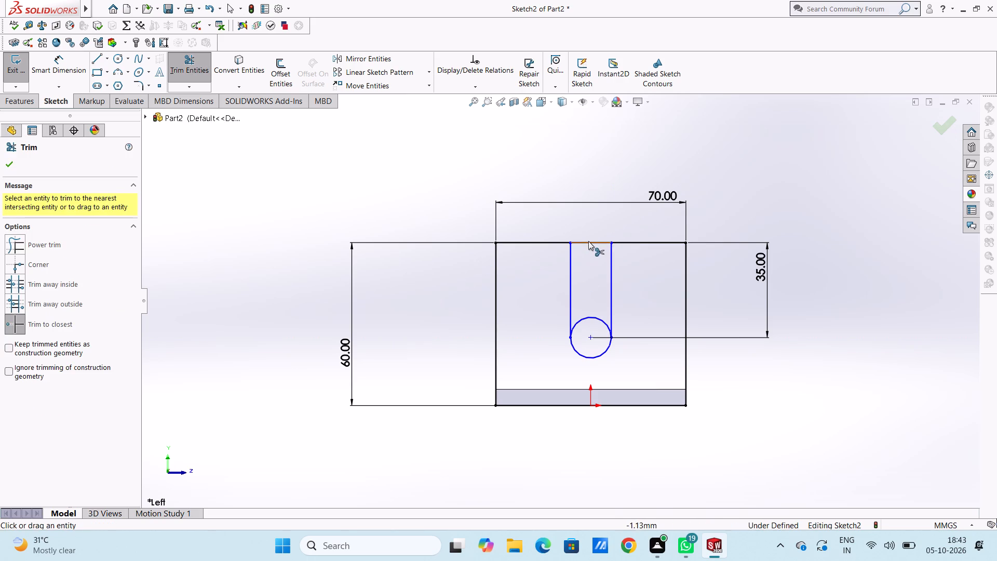
{"action": "left_click", "coordinate": [588, 241]}
{"action": "triple_click", "coordinate": [589, 243]}
{"action": "triple_click", "coordinate": [589, 241]}
{"action": "left_click", "coordinate": [599, 315]}
{"action": "triple_click", "coordinate": [597, 317]}
{"action": "key", "text": "Escape"}
{"action": "key", "text": "Escape"}
{"action": "key", "text": "Escape"}
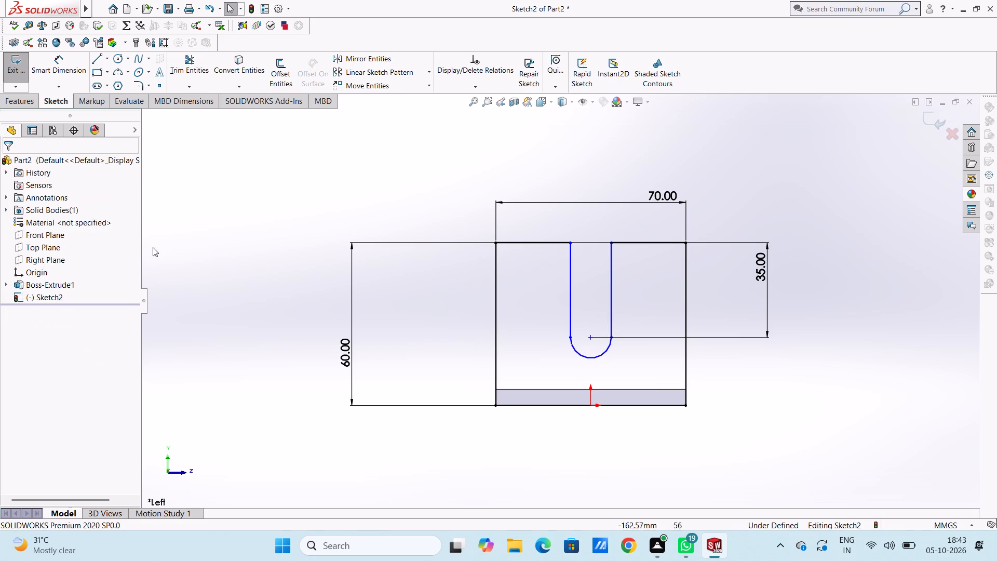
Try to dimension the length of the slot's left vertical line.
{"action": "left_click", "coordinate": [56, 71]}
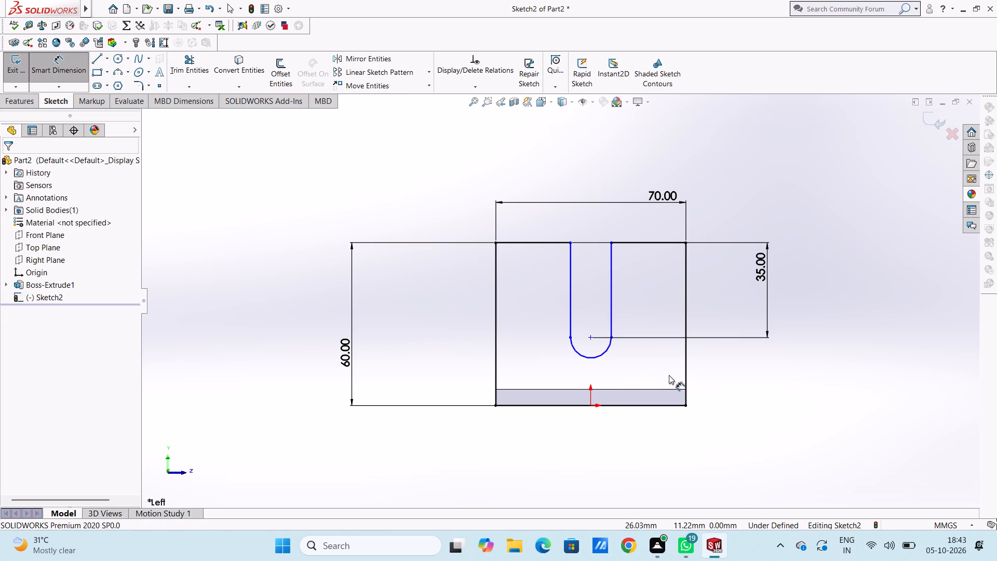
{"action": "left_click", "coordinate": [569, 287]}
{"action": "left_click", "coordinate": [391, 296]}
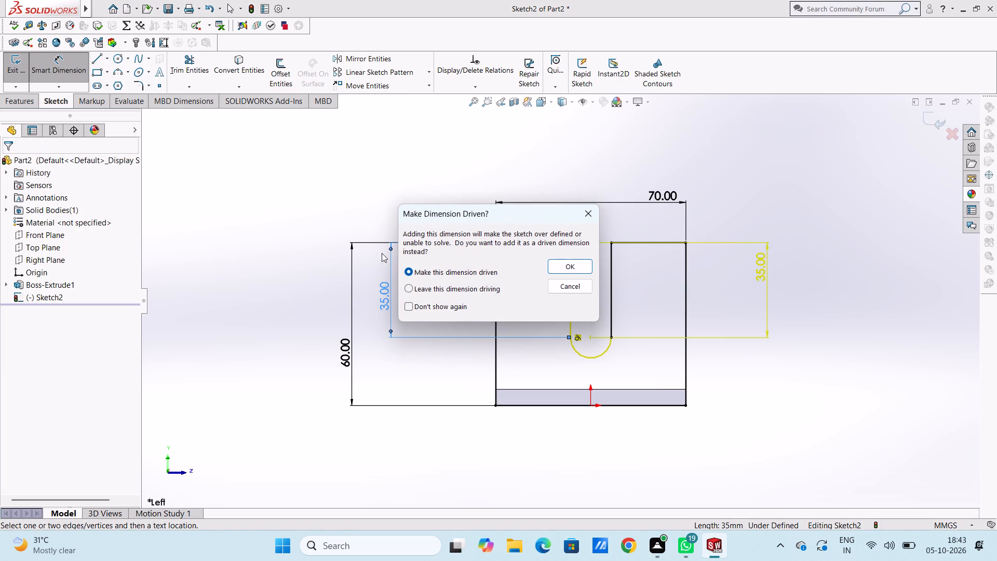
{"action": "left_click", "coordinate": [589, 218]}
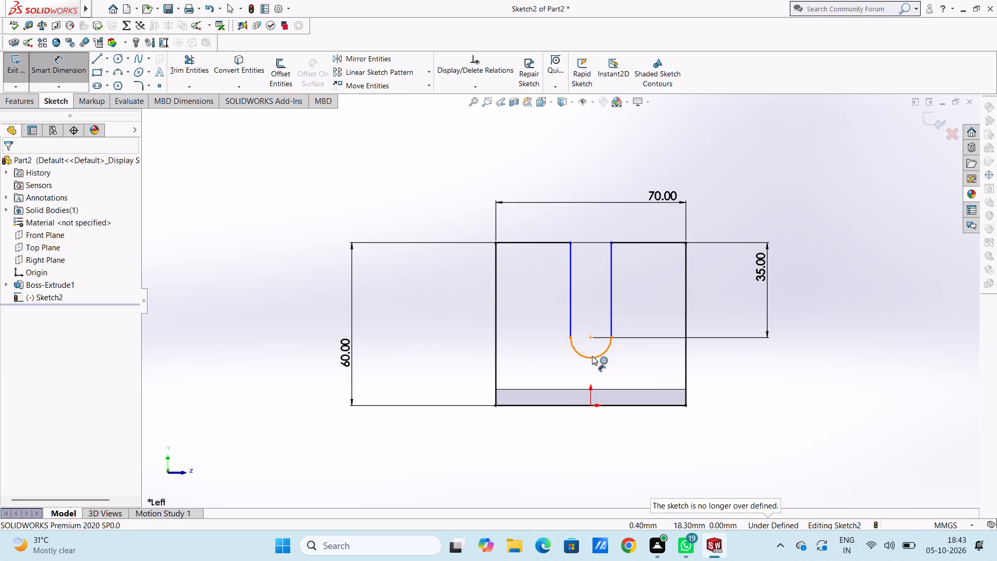
Dimension the radius of the slot's bottom arc as 7.5 mm.
{"action": "left_click", "coordinate": [592, 356]}
{"action": "left_click", "coordinate": [634, 458]}
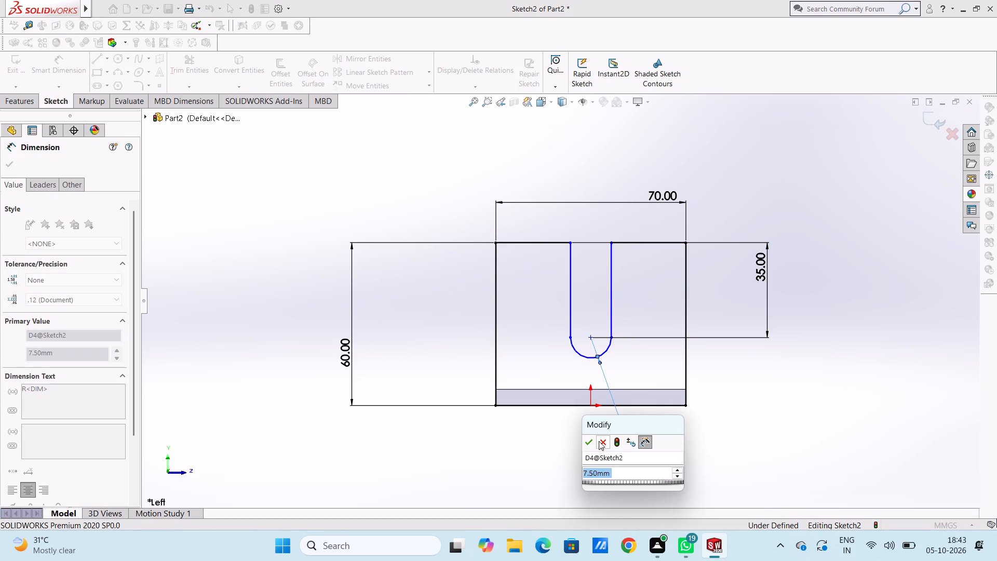
{"action": "left_click", "coordinate": [592, 439]}
{"action": "left_click", "coordinate": [574, 452]}
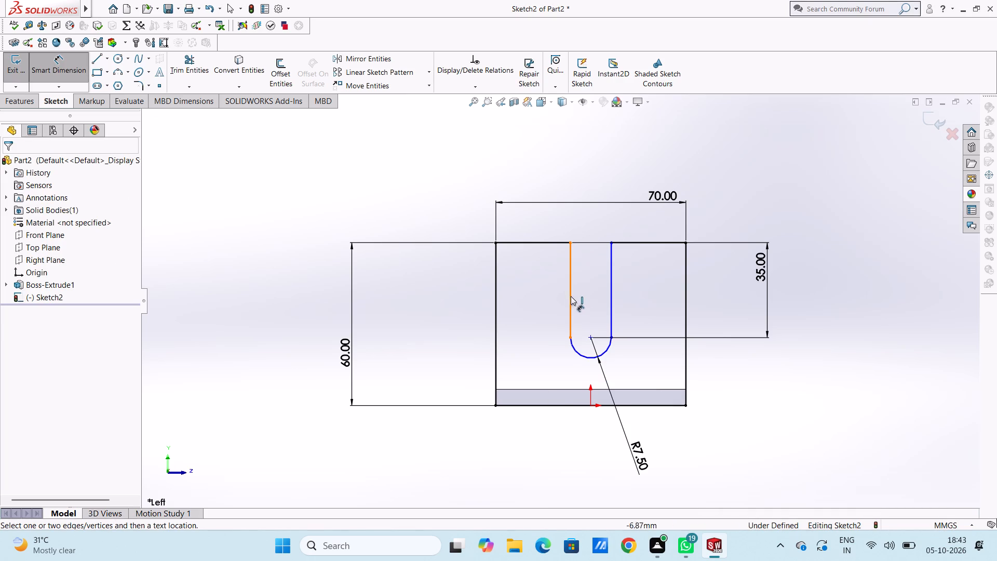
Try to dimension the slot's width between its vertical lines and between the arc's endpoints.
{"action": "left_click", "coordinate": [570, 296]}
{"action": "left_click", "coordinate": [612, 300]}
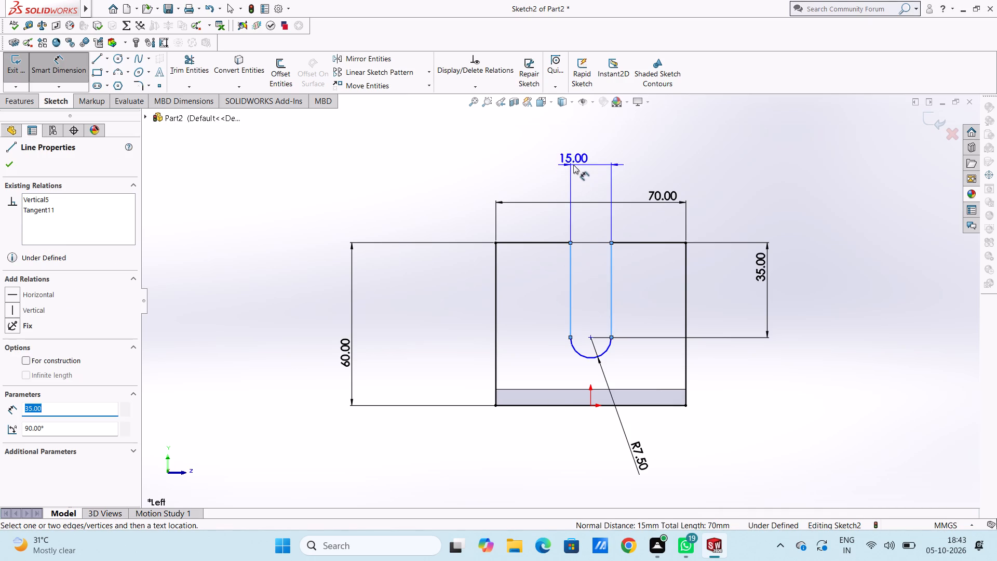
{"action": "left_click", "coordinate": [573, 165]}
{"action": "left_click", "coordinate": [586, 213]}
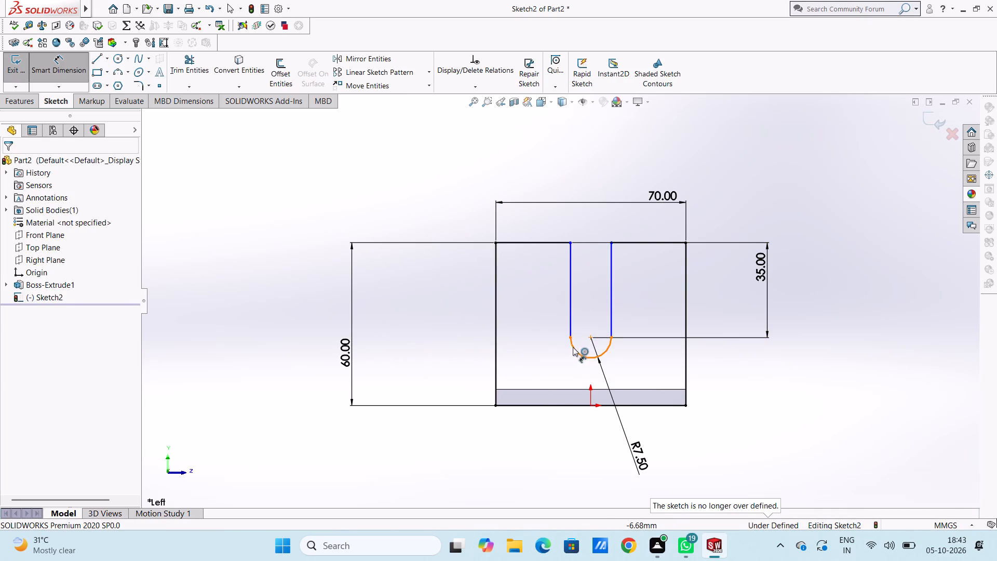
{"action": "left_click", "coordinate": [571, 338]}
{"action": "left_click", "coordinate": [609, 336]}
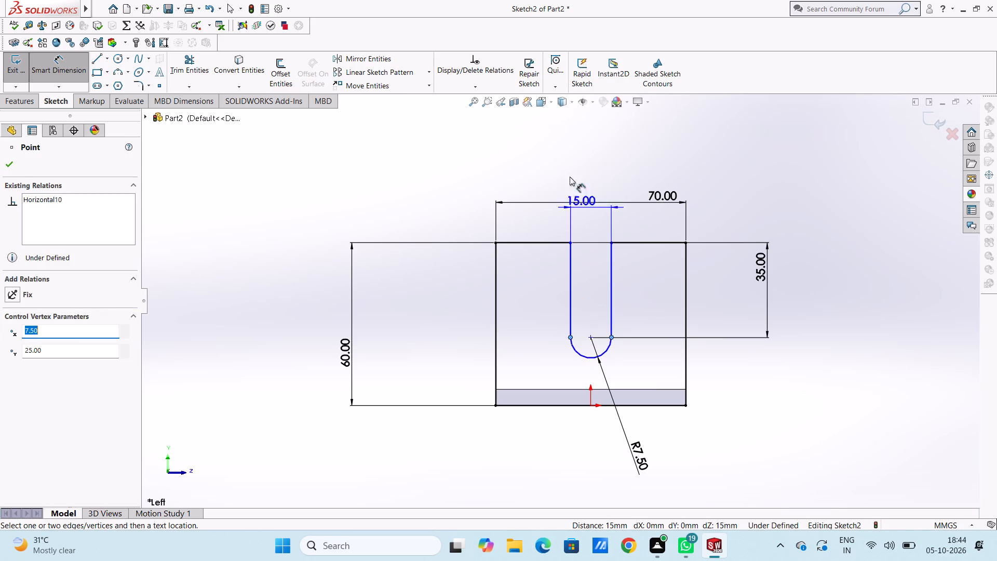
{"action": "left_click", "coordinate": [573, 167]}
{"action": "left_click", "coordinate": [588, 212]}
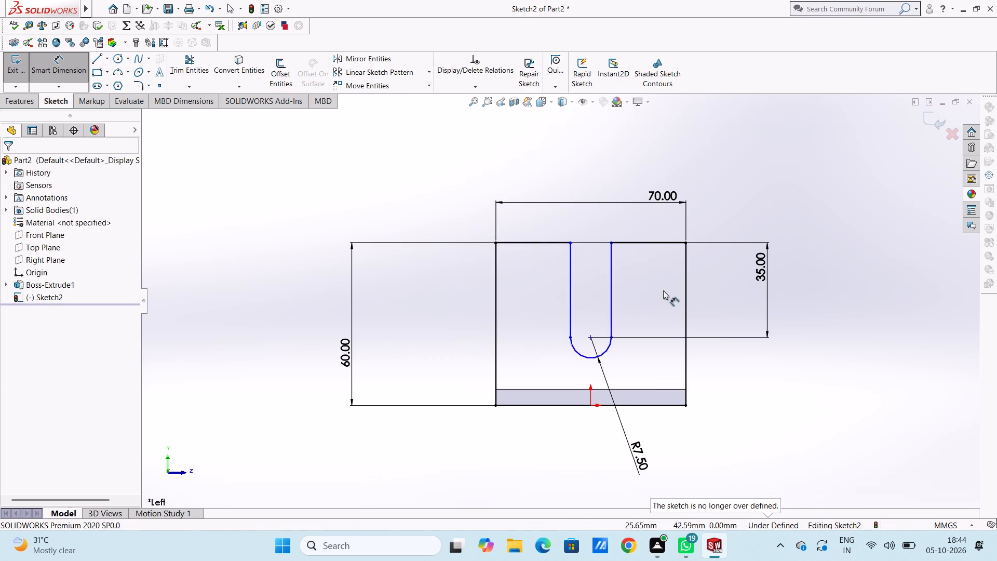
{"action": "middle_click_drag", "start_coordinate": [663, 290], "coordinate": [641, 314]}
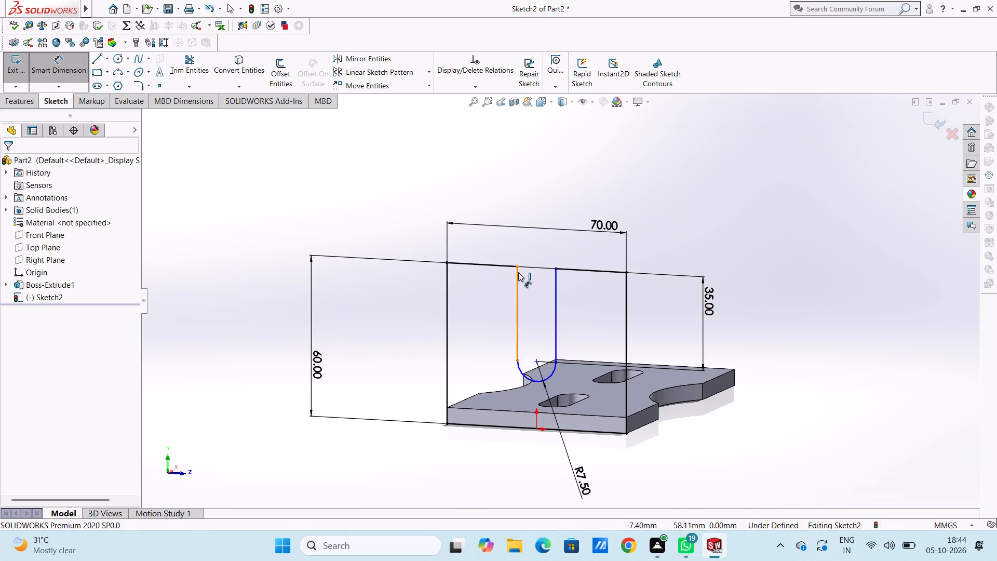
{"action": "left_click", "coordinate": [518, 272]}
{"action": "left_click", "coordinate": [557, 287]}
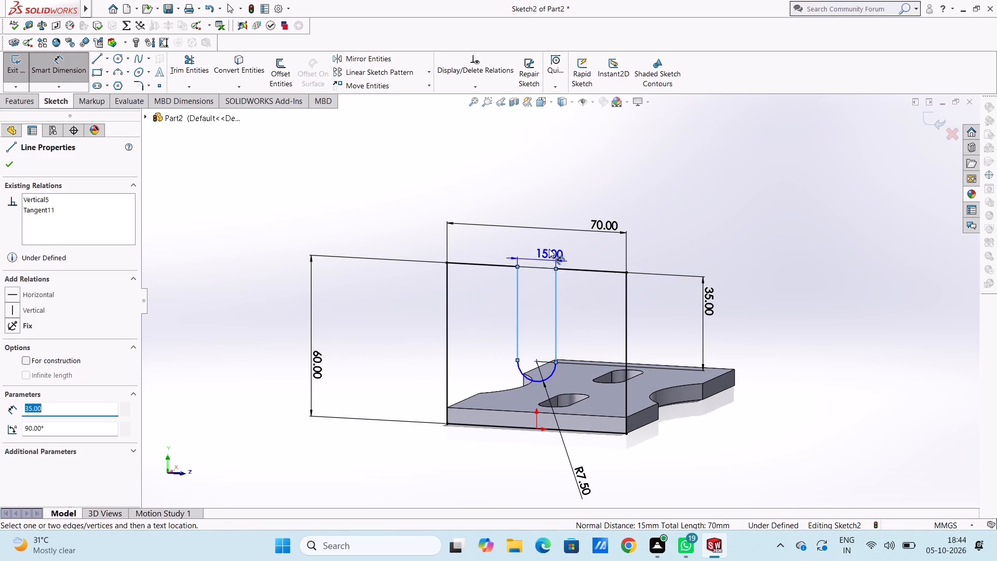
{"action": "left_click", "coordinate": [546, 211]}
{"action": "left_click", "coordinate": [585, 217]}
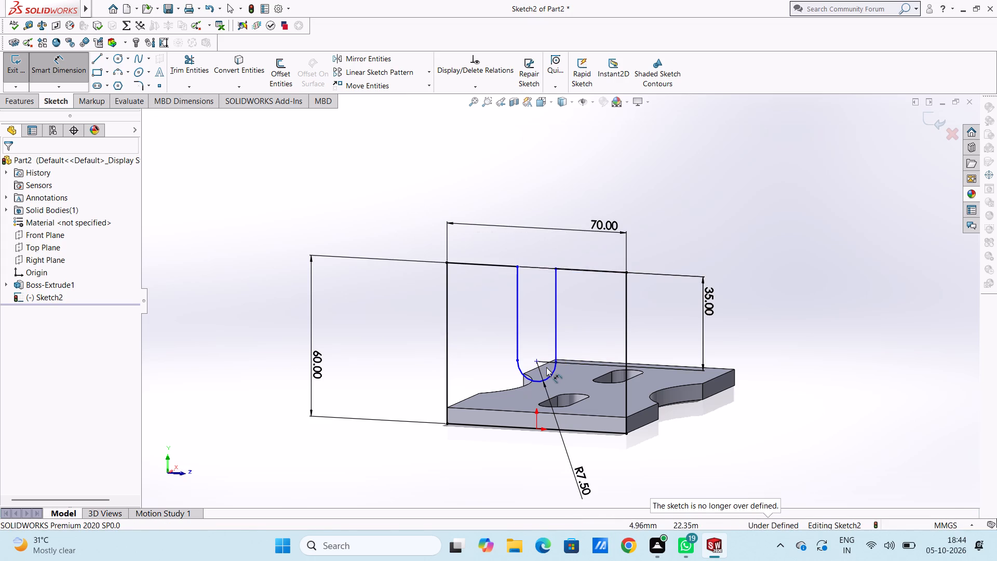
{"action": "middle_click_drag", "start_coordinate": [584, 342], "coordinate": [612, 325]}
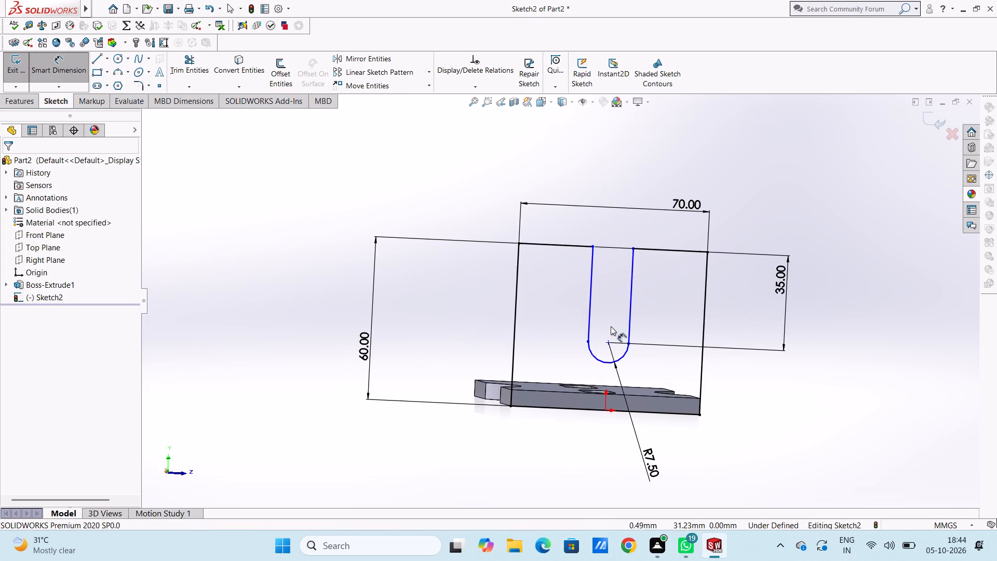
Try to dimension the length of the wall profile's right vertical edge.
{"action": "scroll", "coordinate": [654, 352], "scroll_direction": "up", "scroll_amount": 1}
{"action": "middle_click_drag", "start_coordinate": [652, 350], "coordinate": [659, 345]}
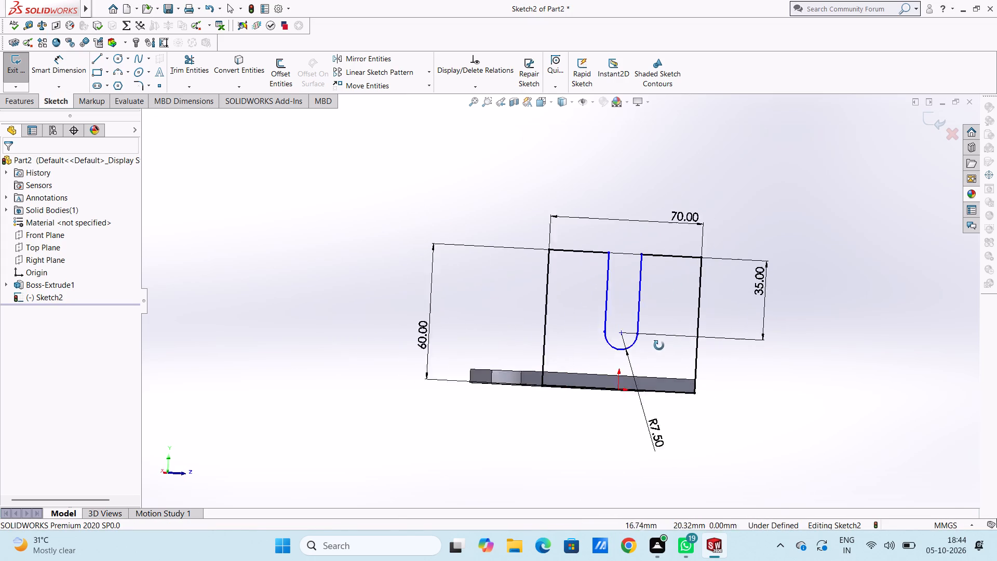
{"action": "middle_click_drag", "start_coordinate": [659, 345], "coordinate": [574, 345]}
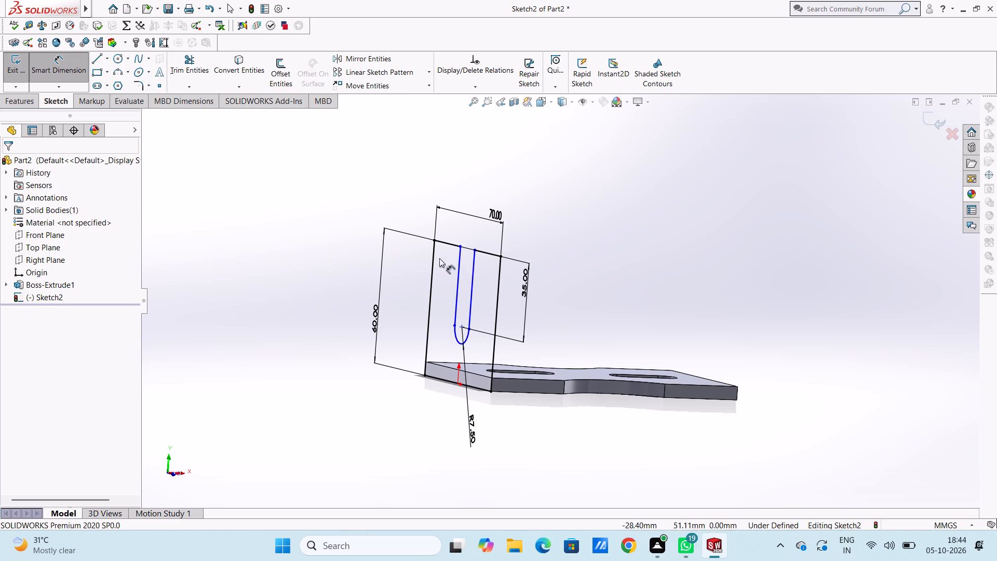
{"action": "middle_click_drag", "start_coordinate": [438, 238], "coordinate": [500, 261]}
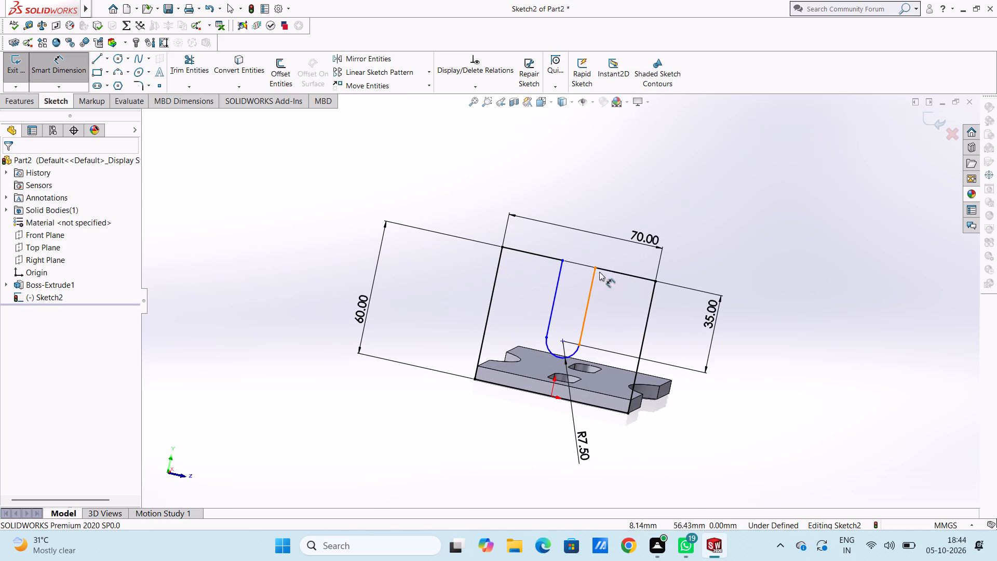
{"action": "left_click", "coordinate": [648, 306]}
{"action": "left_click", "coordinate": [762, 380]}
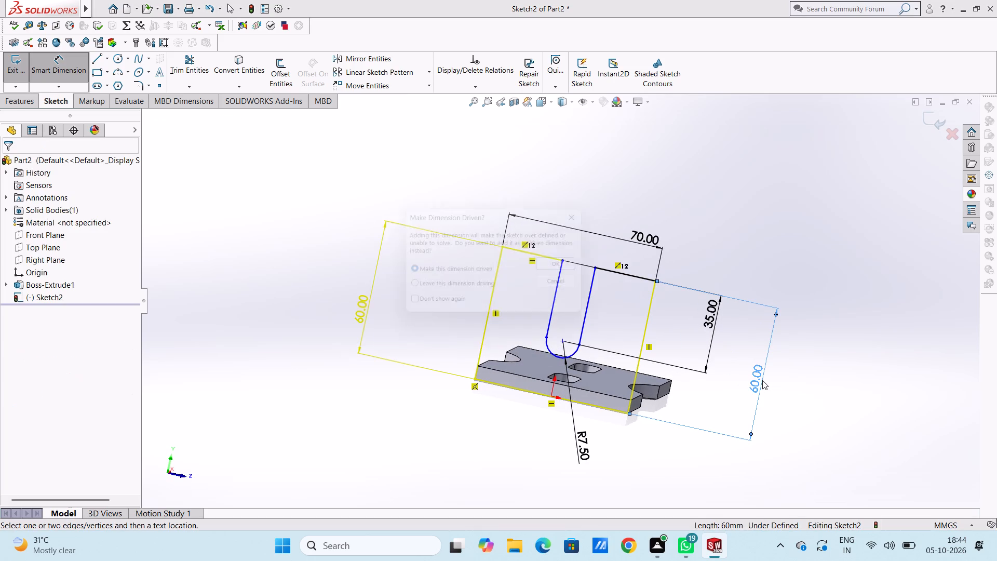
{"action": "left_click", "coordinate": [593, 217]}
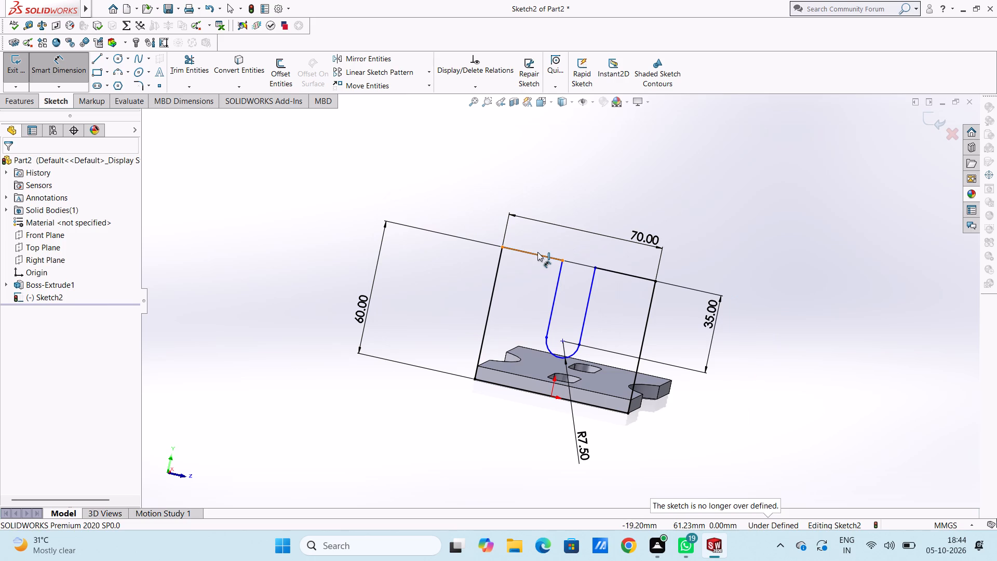
Dimension the top-edge segment between the wall's left corner and the U-slot as 27.5 mm.
{"action": "left_click", "coordinate": [537, 252]}
{"action": "left_click", "coordinate": [553, 181]}
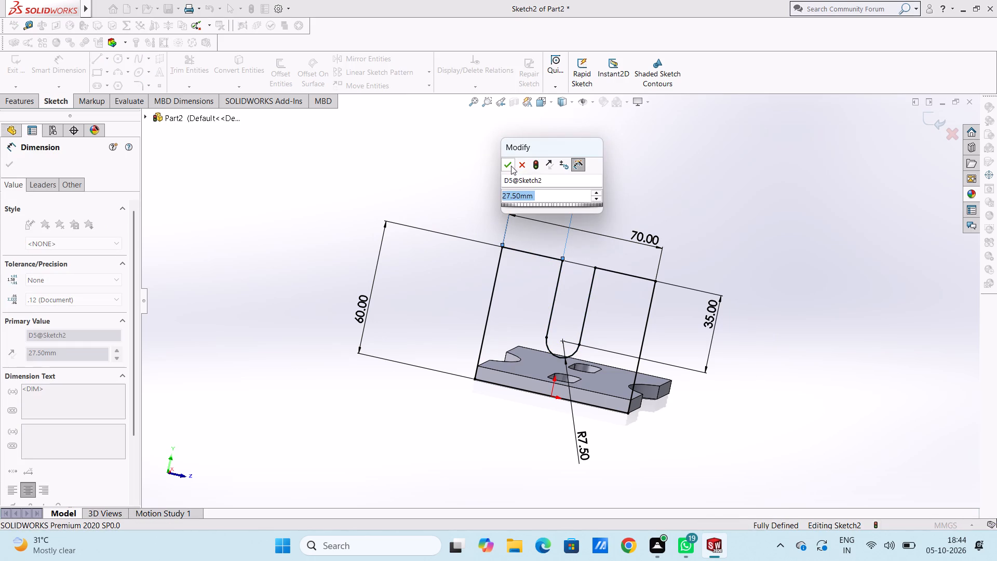
{"action": "left_click", "coordinate": [510, 164]}
{"action": "left_click", "coordinate": [465, 173]}
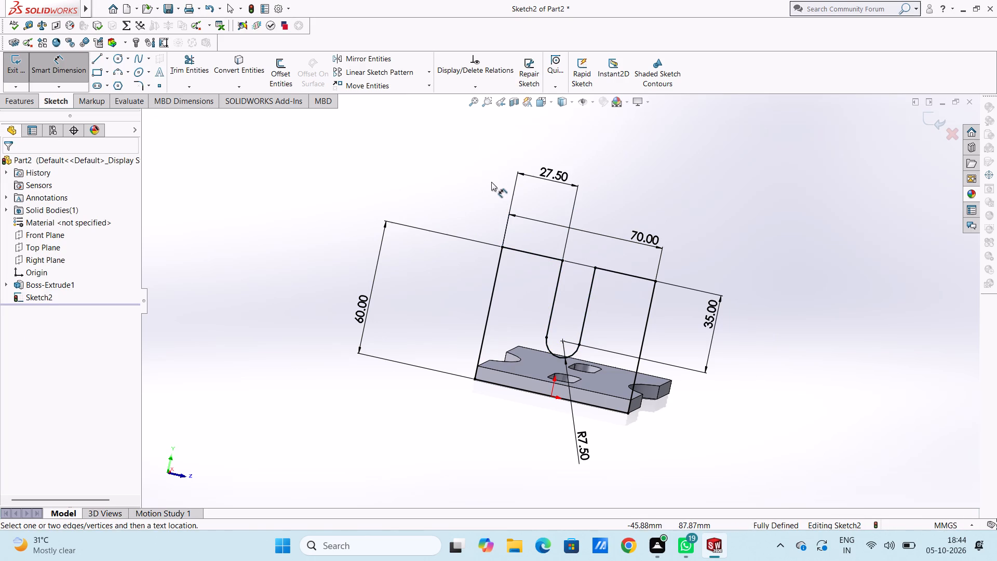
Sketch four circles of 3 mm radius, two aligned on each side of the U-slot, at heights of about 49 and 27 mm.
{"action": "key", "text": "ctrl+3"}
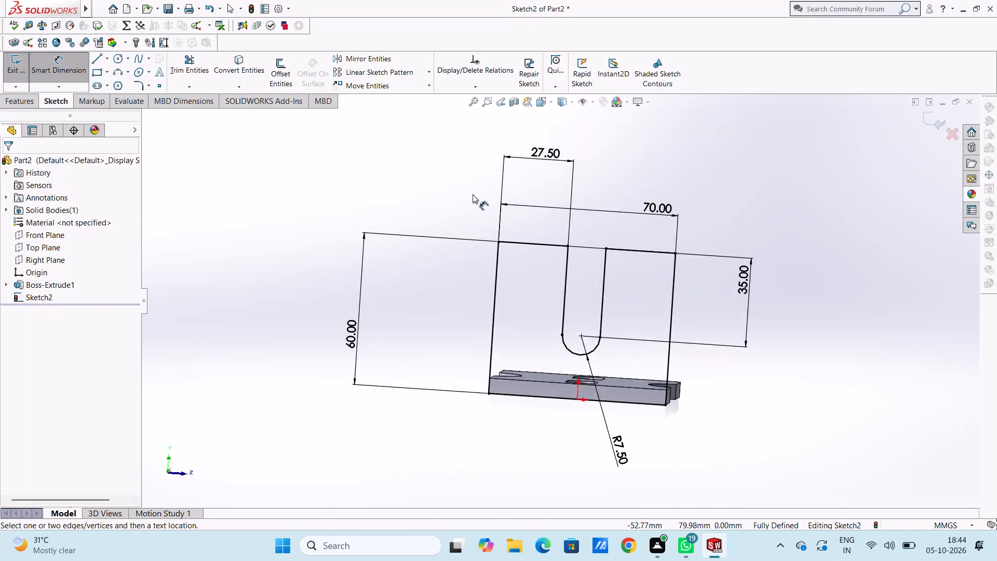
{"action": "scroll", "coordinate": [639, 279], "scroll_direction": "up", "scroll_amount": 1}
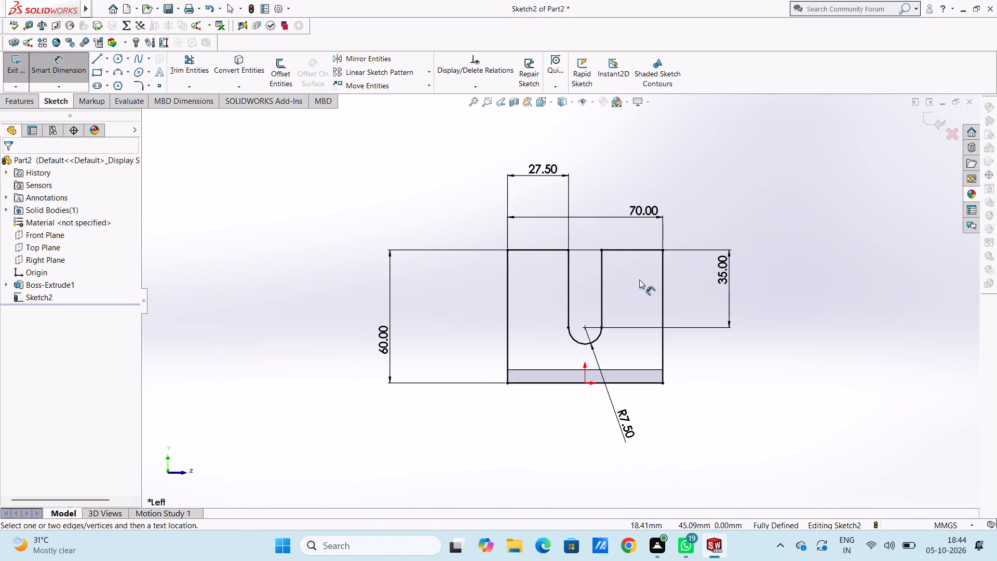
{"action": "left_click", "coordinate": [118, 57]}
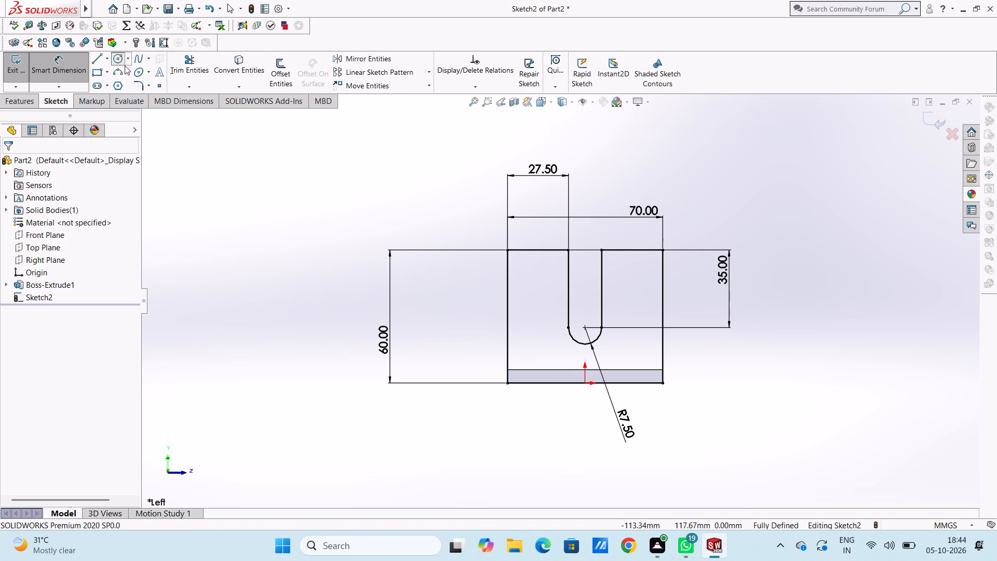
{"action": "left_click", "coordinate": [523, 275]}
{"action": "key", "text": "3"}
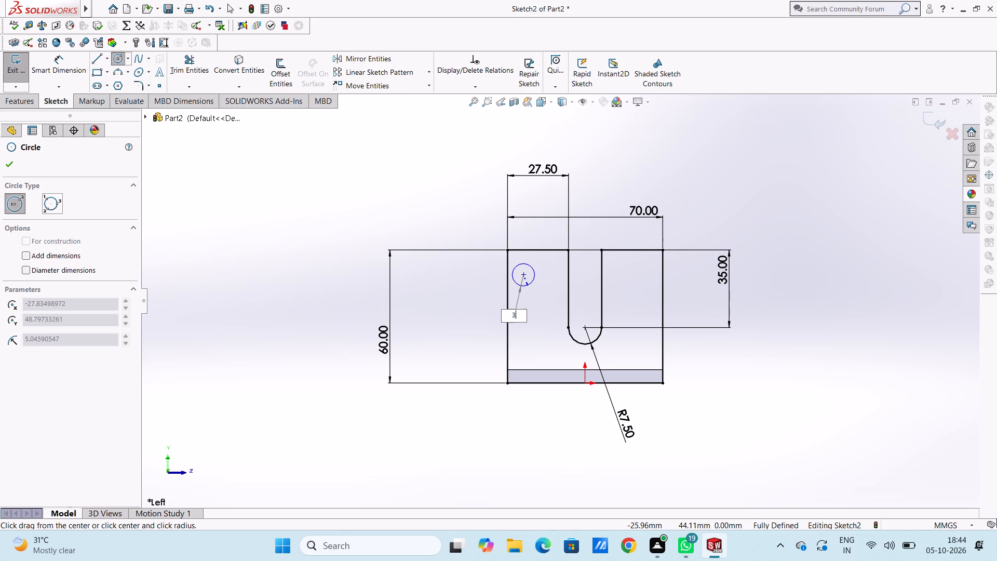
{"action": "key", "text": "Return"}
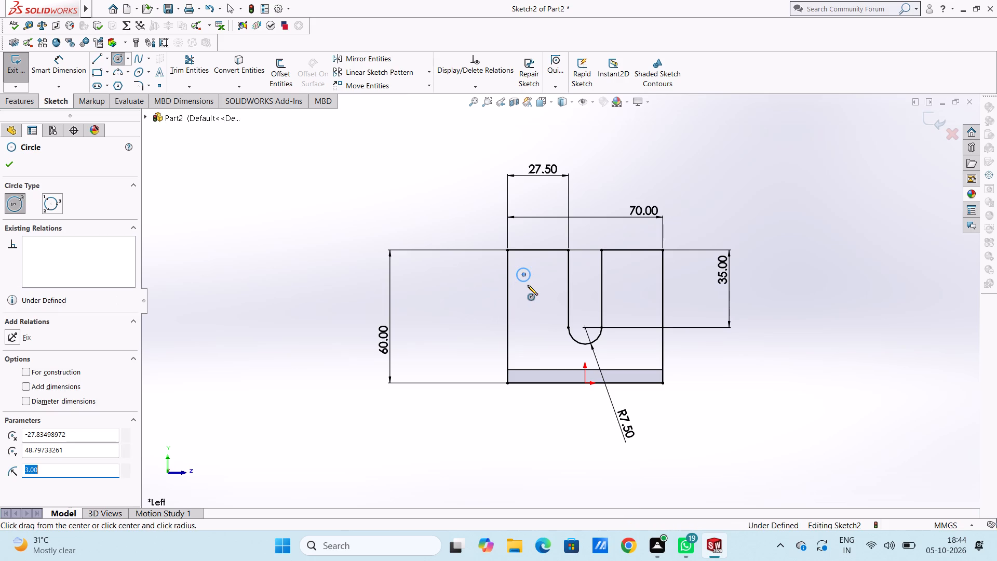
{"action": "left_click", "coordinate": [523, 322]}
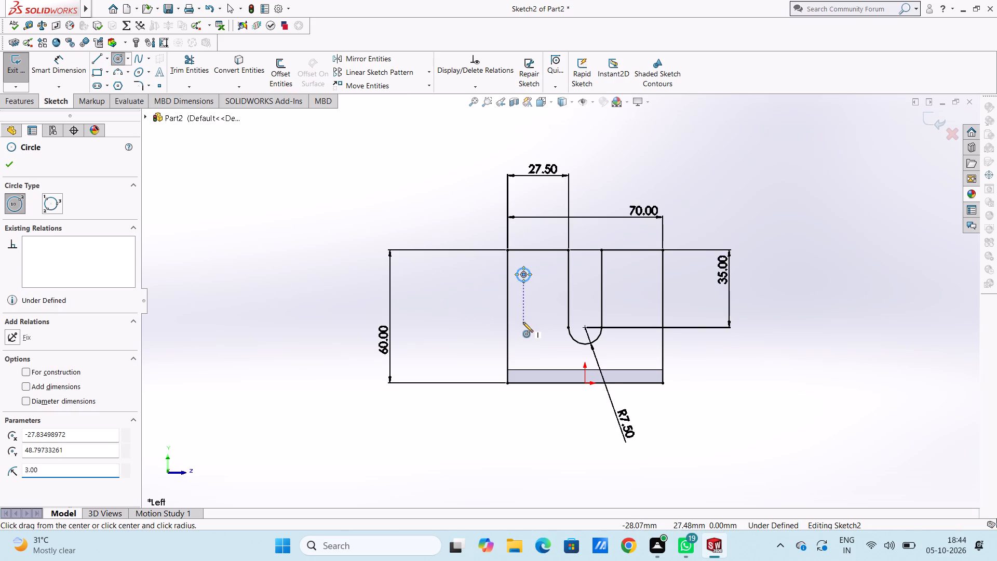
{"action": "key", "text": "3"}
{"action": "key", "text": "Return"}
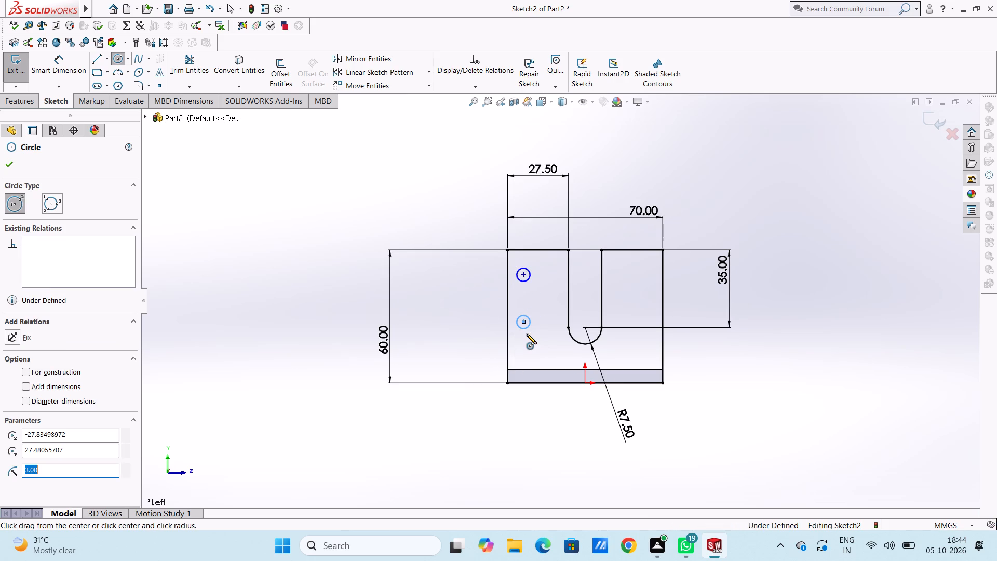
{"action": "left_click", "coordinate": [644, 274]}
{"action": "key", "text": "3"}
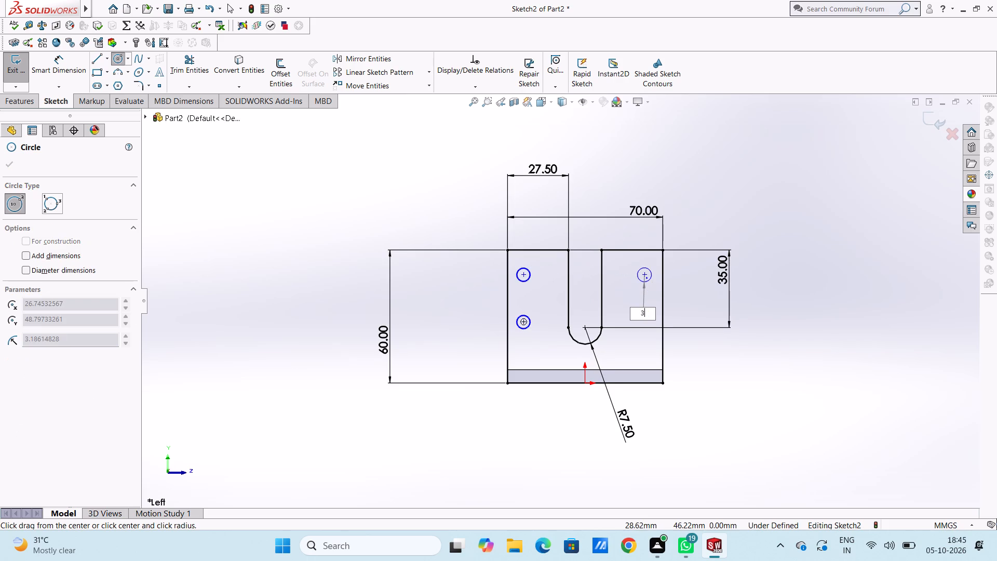
{"action": "key", "text": "Return"}
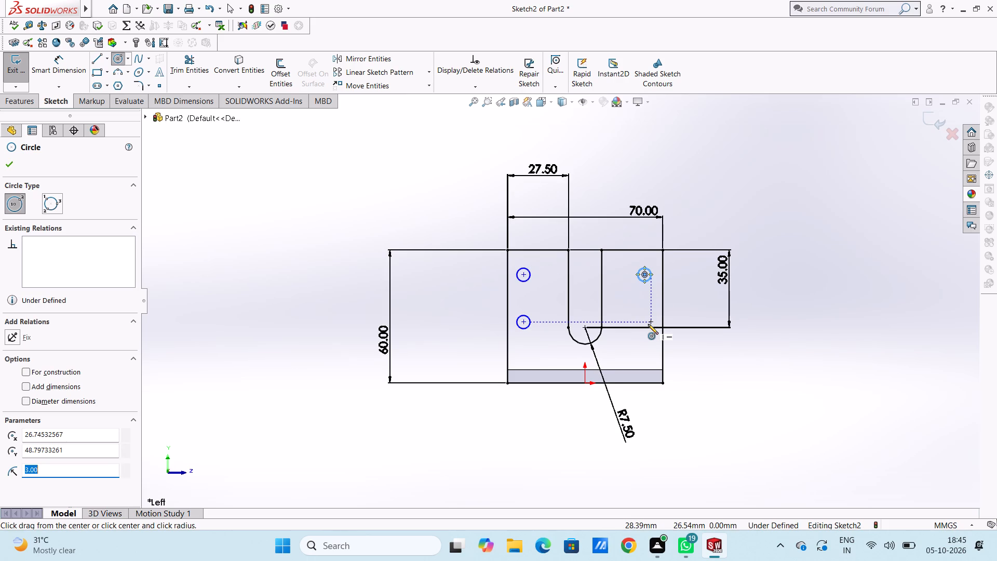
{"action": "left_click", "coordinate": [646, 324]}
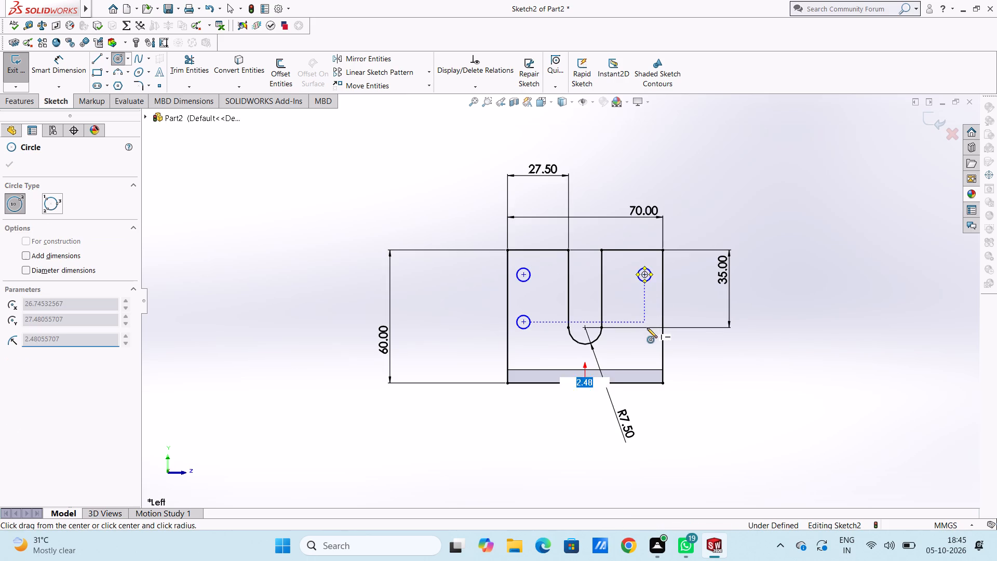
{"action": "key", "text": "3"}
{"action": "key", "text": "Return"}
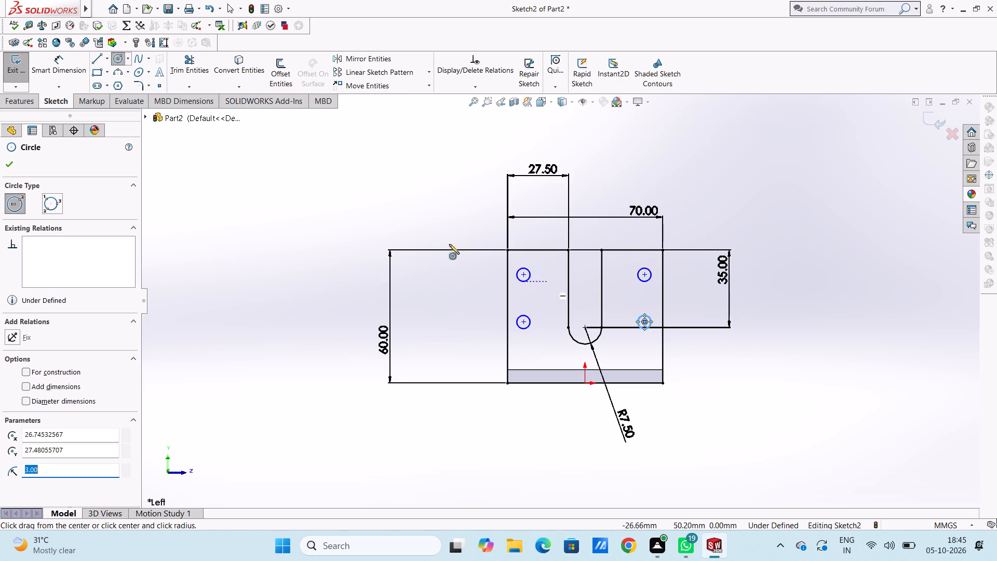
{"action": "left_click", "coordinate": [15, 167]}
Dimension the diameters of the two circles left of the U-slot as 6 mm each.
{"action": "left_click", "coordinate": [53, 65]}
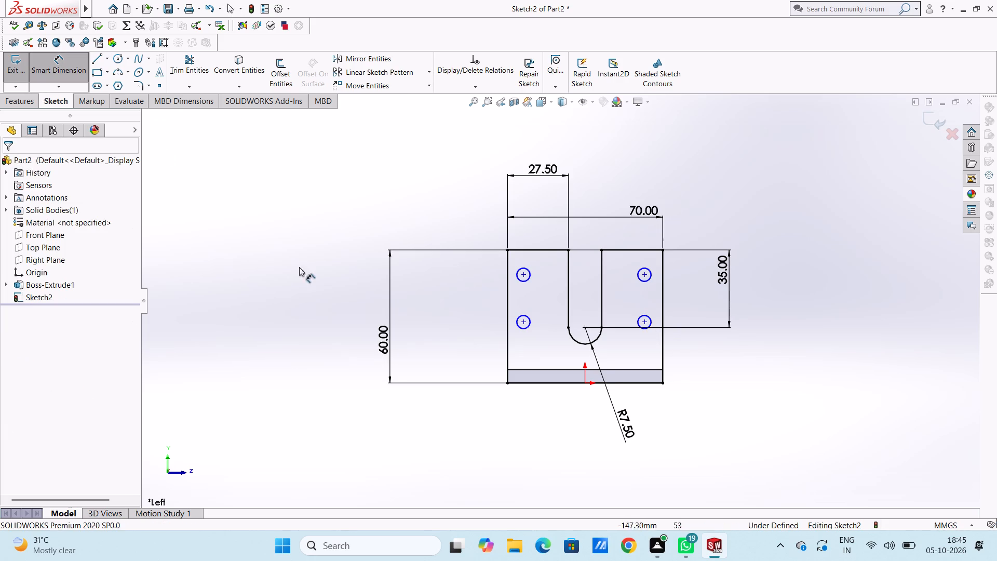
{"action": "left_click", "coordinate": [527, 268]}
{"action": "left_click", "coordinate": [333, 198]}
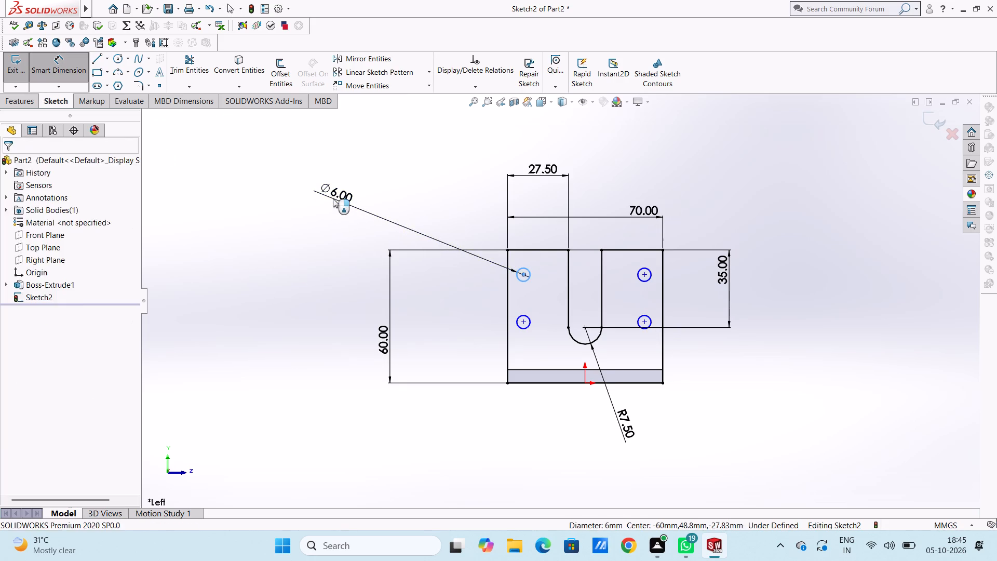
{"action": "left_click", "coordinate": [289, 184]}
{"action": "left_click", "coordinate": [297, 252]}
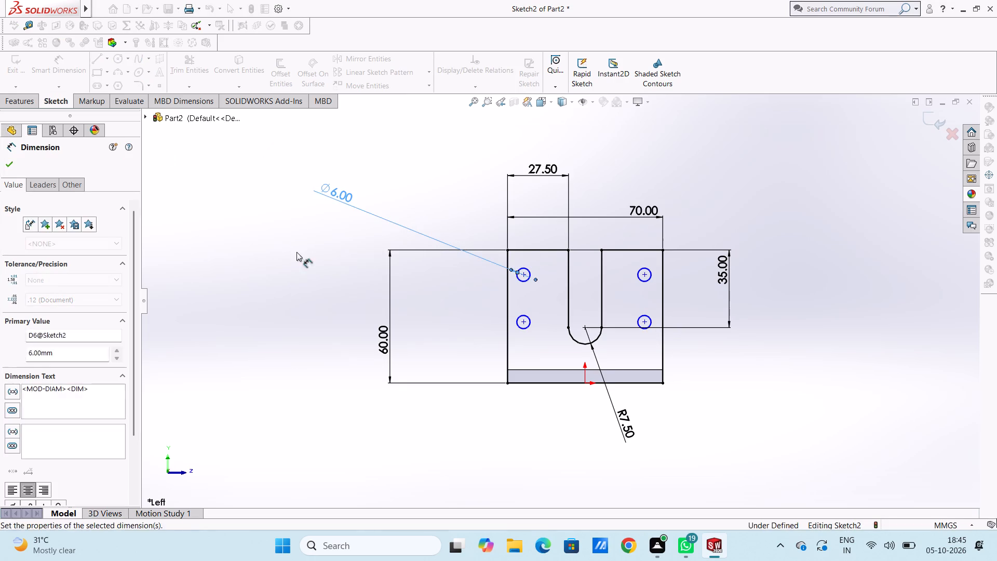
{"action": "left_click", "coordinate": [524, 328]}
{"action": "left_click", "coordinate": [314, 382]}
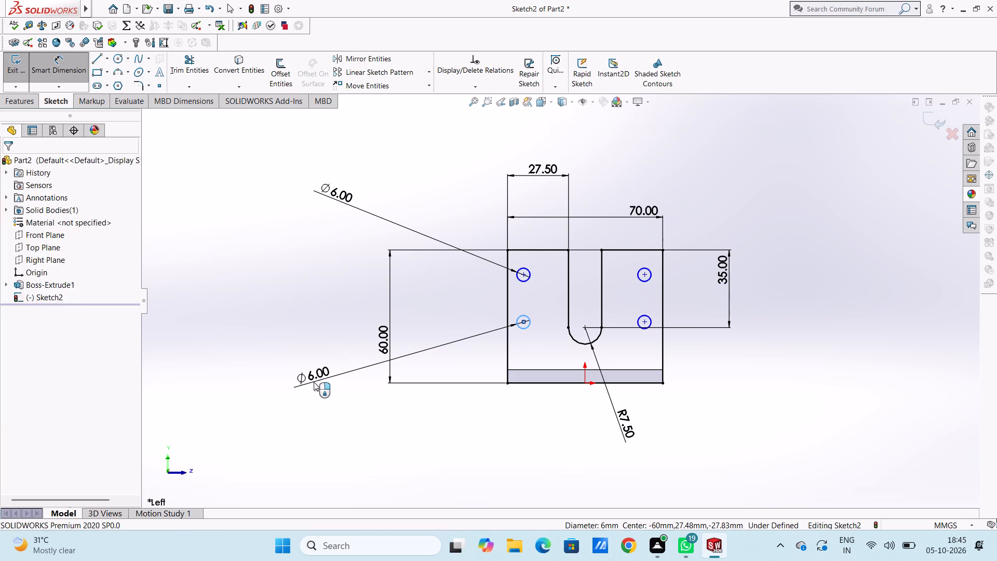
{"action": "left_click", "coordinate": [272, 364]}
{"action": "left_click", "coordinate": [298, 322]}
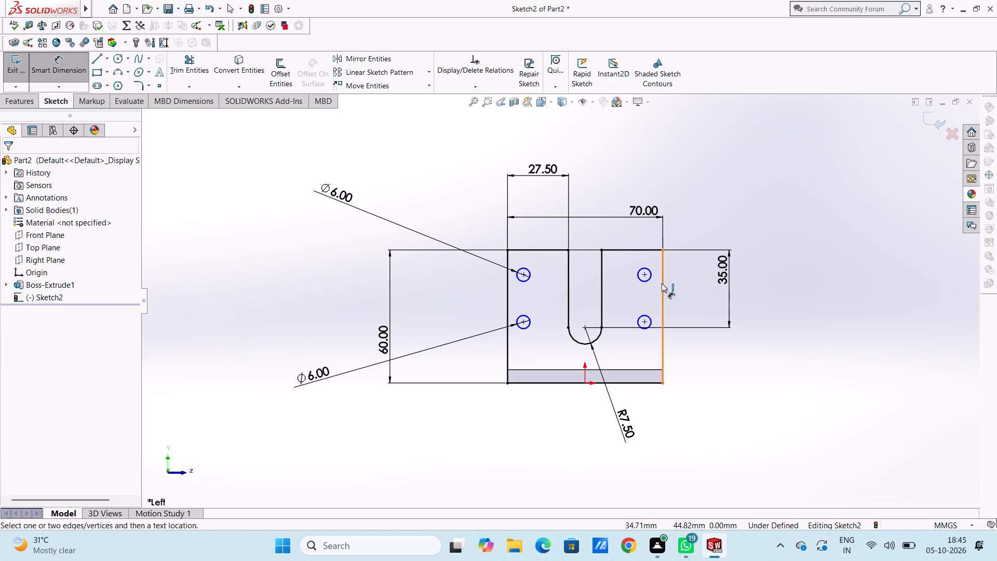
Dimension the diameters of the two circles right of the U-slot as 6 mm each.
{"action": "left_click", "coordinate": [648, 281]}
{"action": "left_click", "coordinate": [841, 355]}
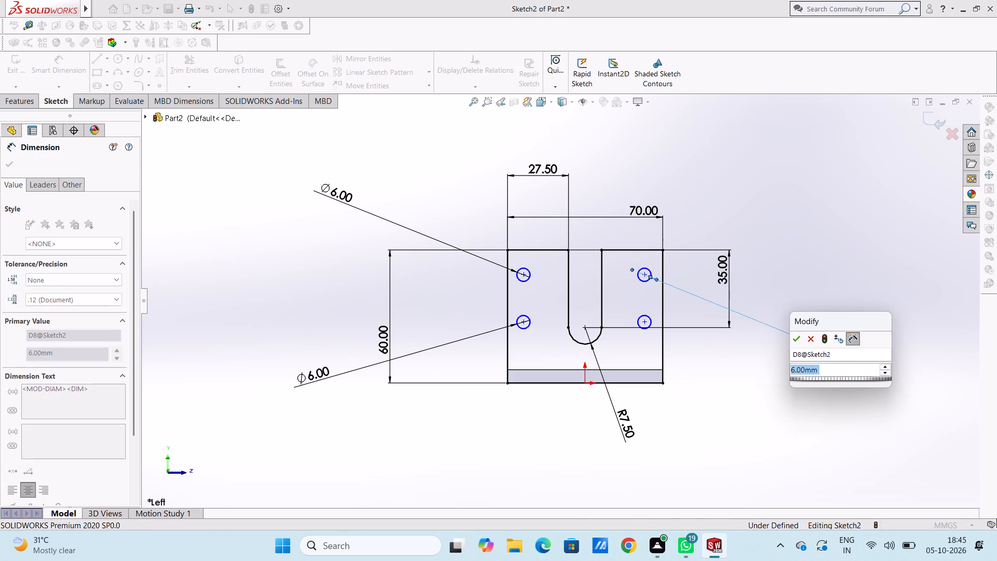
{"action": "left_click", "coordinate": [795, 337]}
{"action": "left_click", "coordinate": [791, 297]}
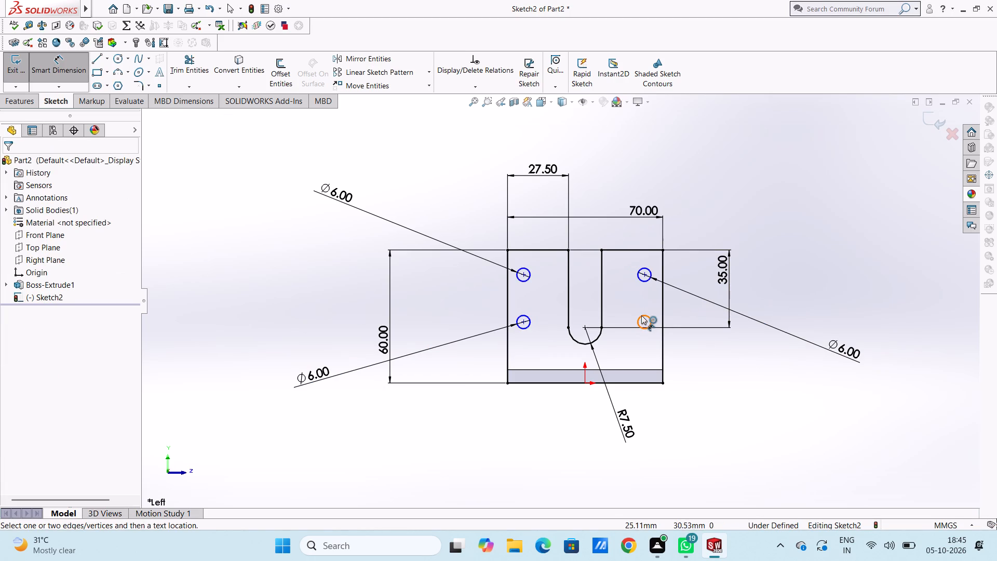
{"action": "left_click", "coordinate": [641, 315]}
{"action": "left_click", "coordinate": [840, 272]}
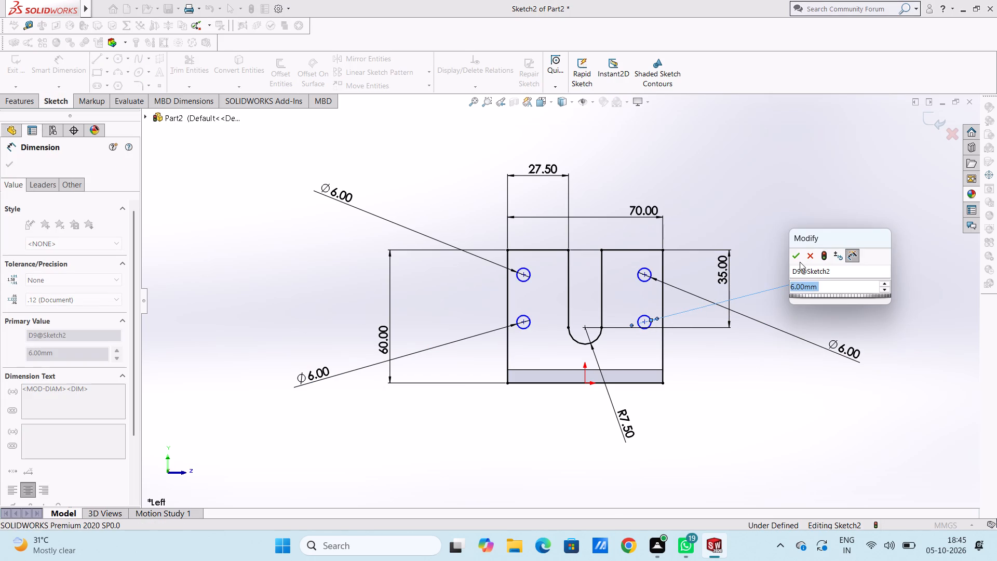
{"action": "left_click", "coordinate": [798, 259]}
{"action": "left_click", "coordinate": [793, 259]}
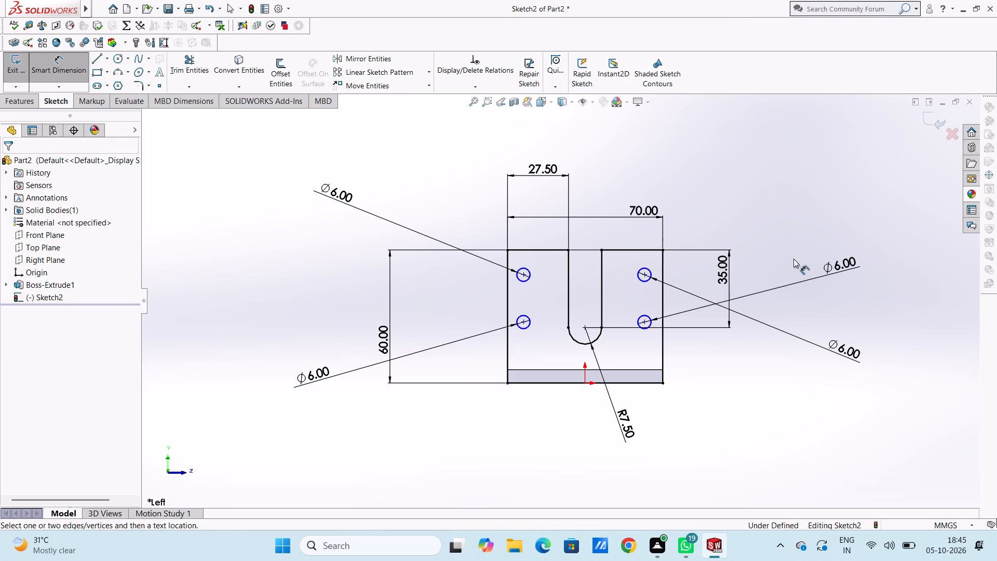
Dimension the centres of both left-hand circles 10 mm from the wall's left edge.
{"action": "left_click", "coordinate": [524, 276]}
{"action": "left_click", "coordinate": [509, 286]}
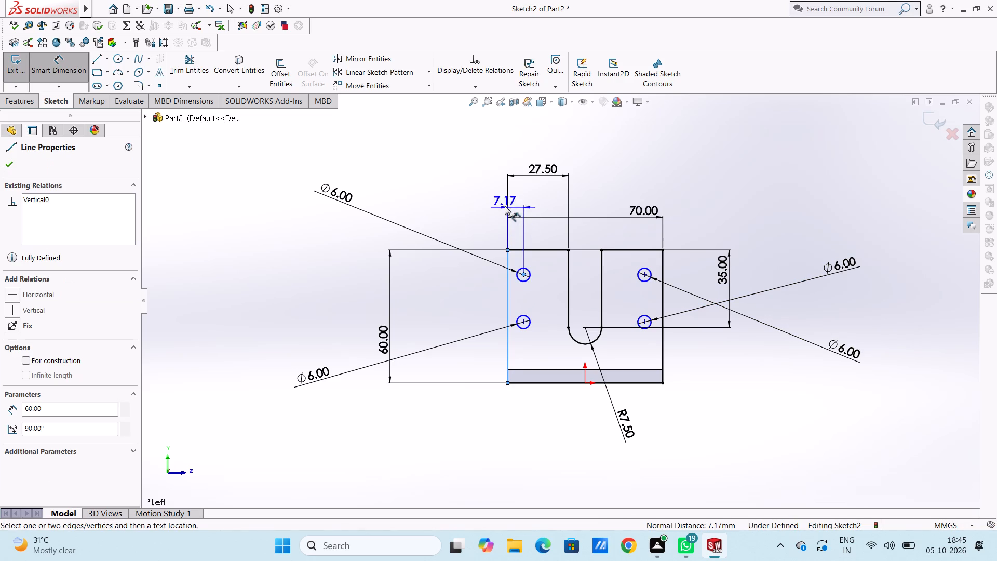
{"action": "left_click", "coordinate": [496, 176]}
{"action": "type", "text": "10"}
{"action": "key", "text": "Return"}
{"action": "left_click", "coordinate": [475, 208]}
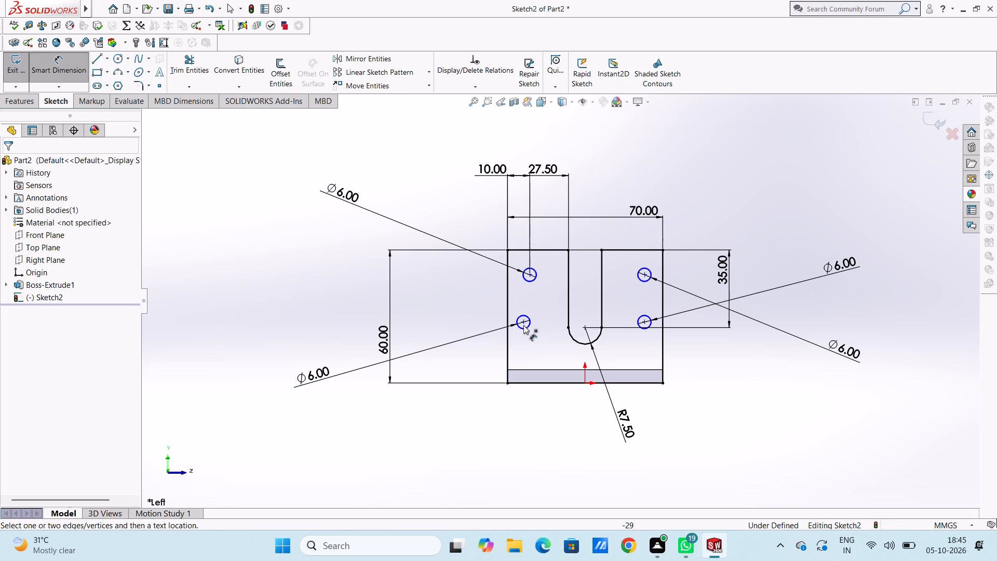
{"action": "left_click", "coordinate": [508, 320]}
{"action": "left_click", "coordinate": [523, 322]}
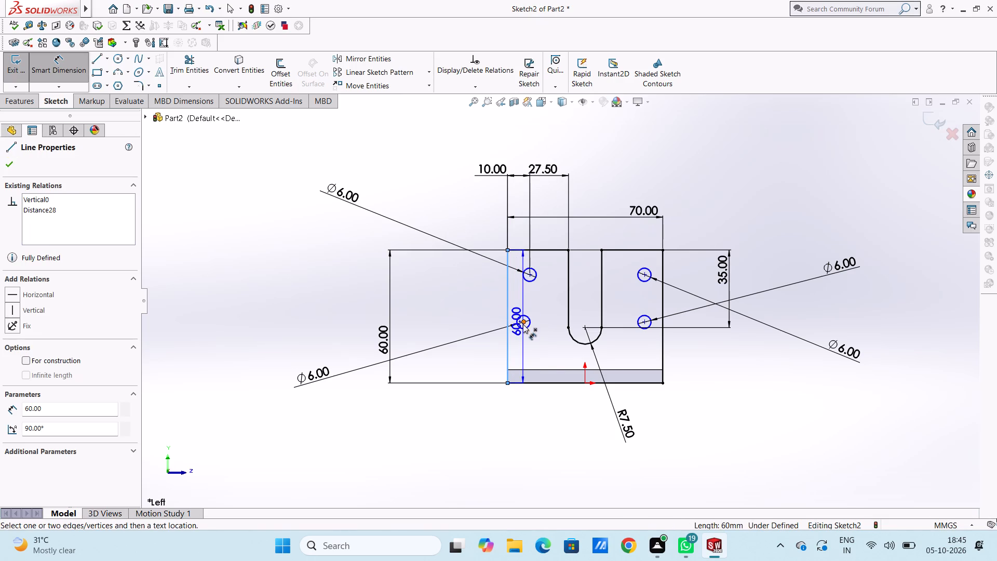
{"action": "left_click", "coordinate": [526, 449]}
{"action": "type", "text": "10"}
{"action": "key", "text": "Return"}
{"action": "left_click", "coordinate": [569, 413]}
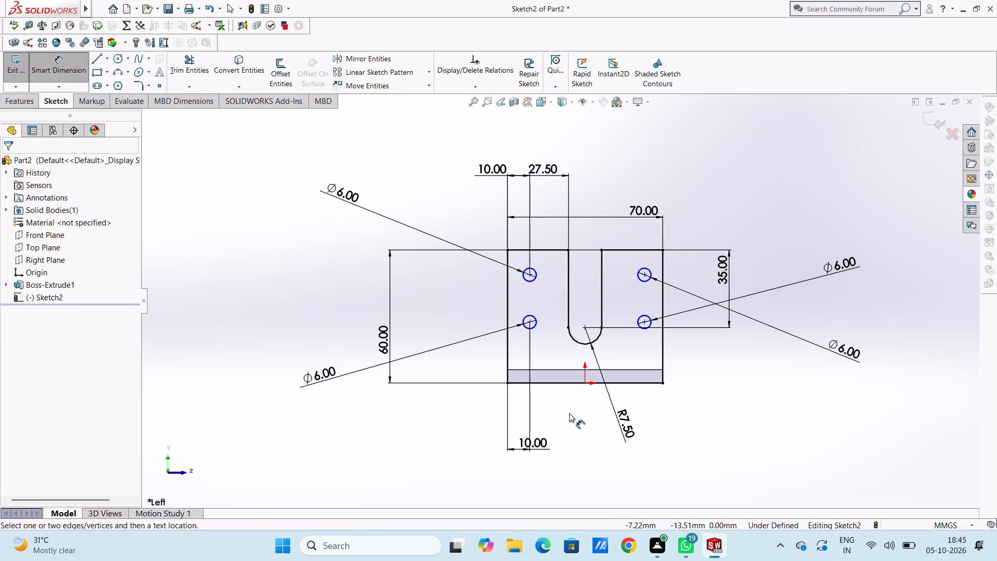
Dimension the upper-left circle's centre 5 mm below the wall's top edge.
{"action": "left_click", "coordinate": [529, 273]}
{"action": "left_click", "coordinate": [537, 251]}
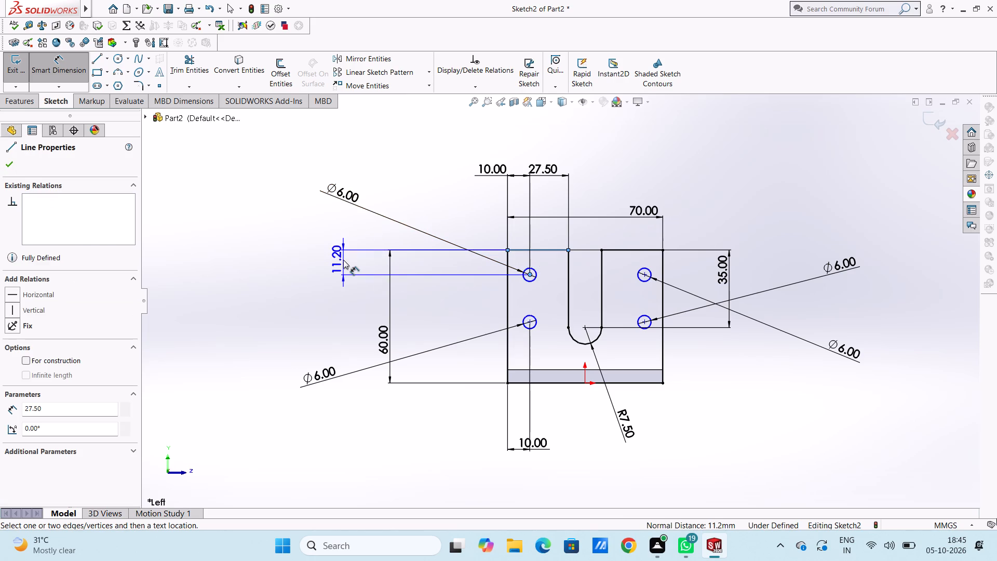
{"action": "left_click", "coordinate": [343, 260]}
{"action": "key", "text": "5"}
{"action": "key", "text": "Return"}
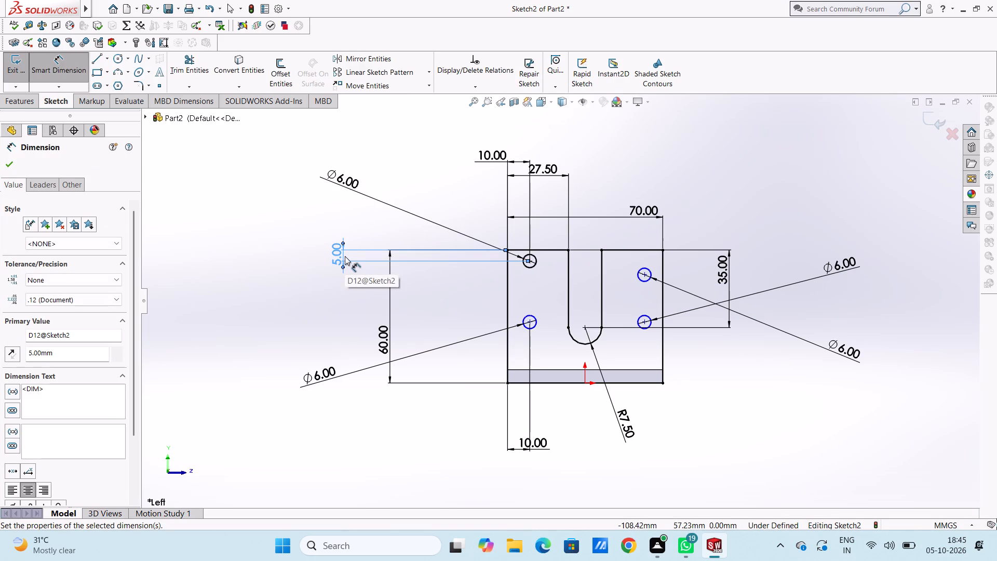
{"action": "left_click", "coordinate": [331, 213]}
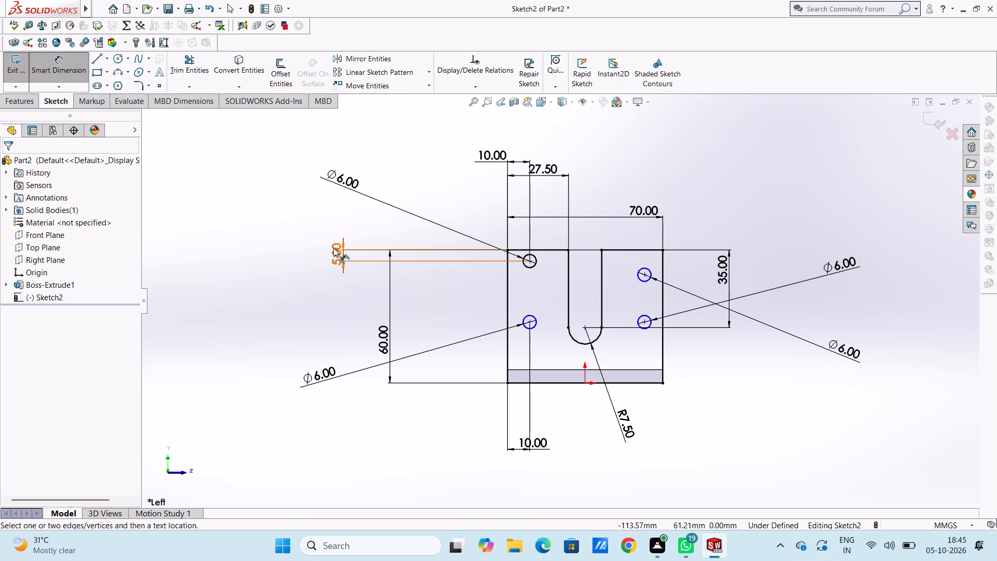
Set the upper-left circle's distance below the wall's top edge to 10 mm.
{"action": "double_click", "coordinate": [336, 250]}
{"action": "type", "text": "10"}
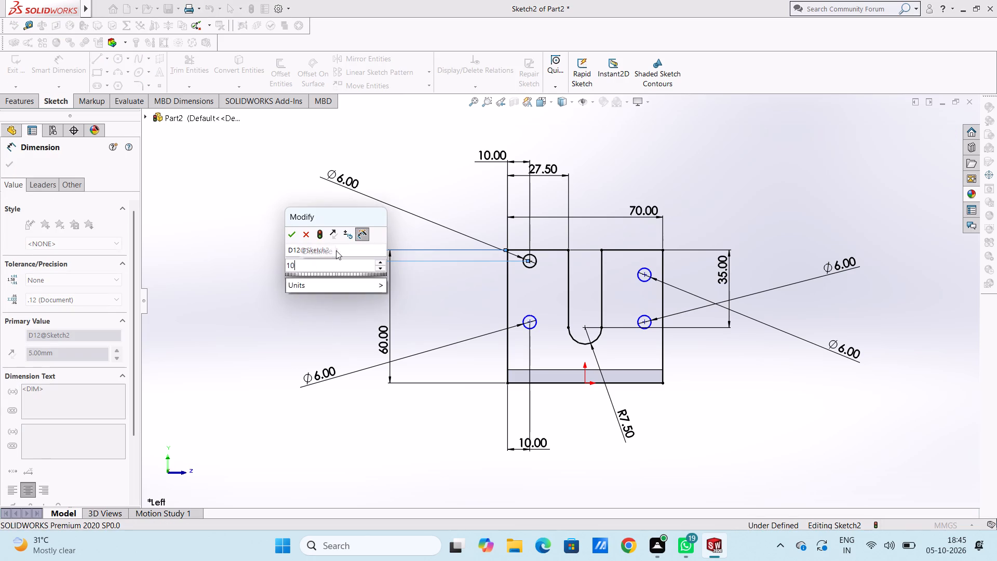
{"action": "key", "text": "Return"}
{"action": "left_click", "coordinate": [282, 302]}
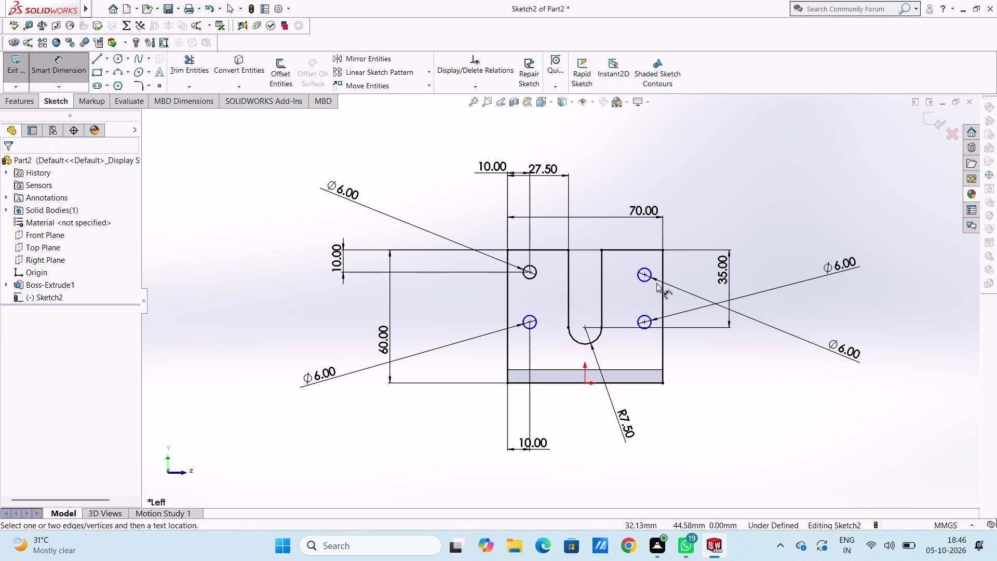
Dimension the upper-right circle's centre 10 mm below the wall's top edge.
{"action": "left_click", "coordinate": [647, 274]}
{"action": "left_click", "coordinate": [650, 249]}
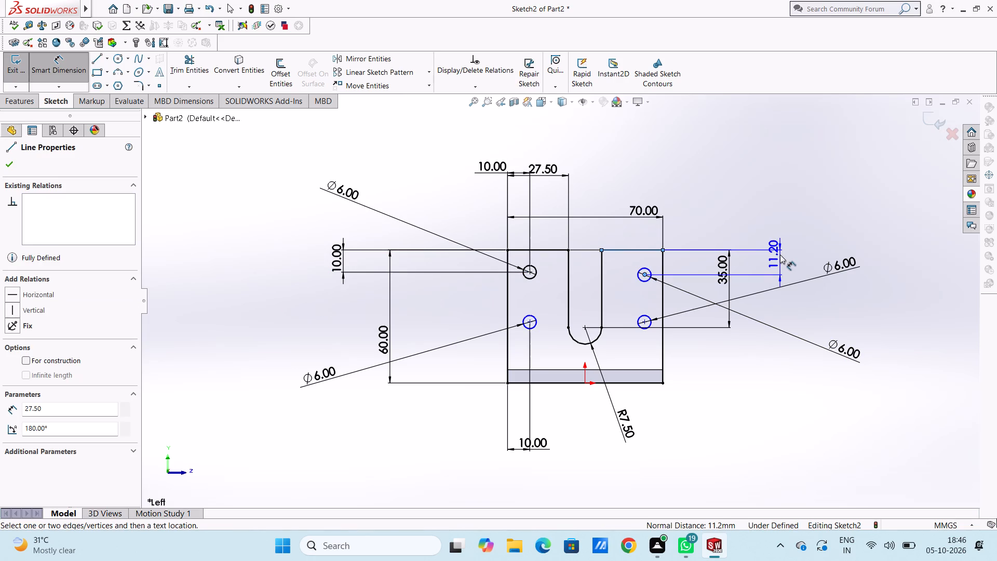
{"action": "left_click", "coordinate": [780, 255]}
{"action": "type", "text": "10"}
{"action": "key", "text": "Return"}
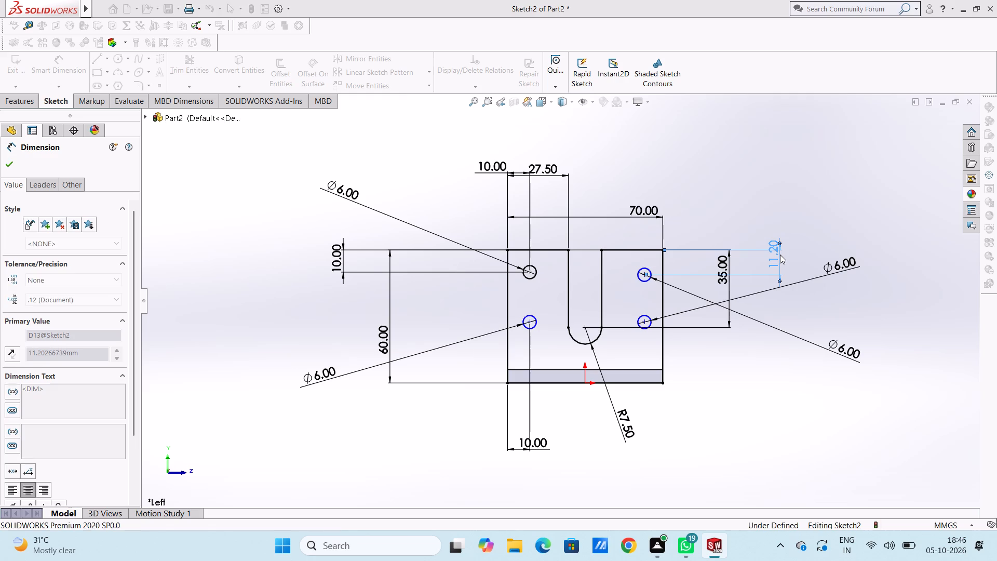
{"action": "left_click", "coordinate": [730, 413]}
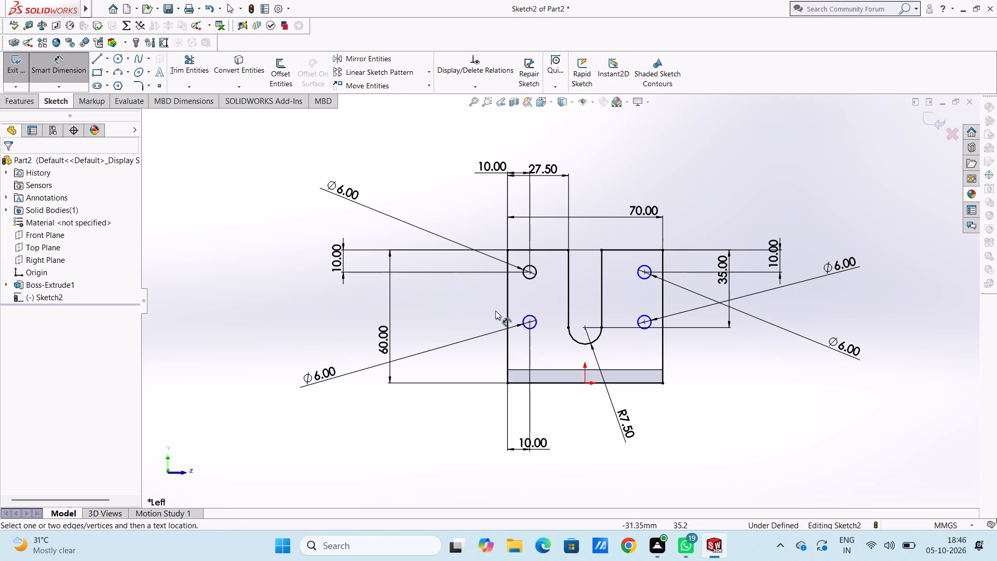
Dimension the lower-left circle's centre 35 mm below the wall's top edge.
{"action": "left_click", "coordinate": [531, 324]}
{"action": "left_click", "coordinate": [540, 252]}
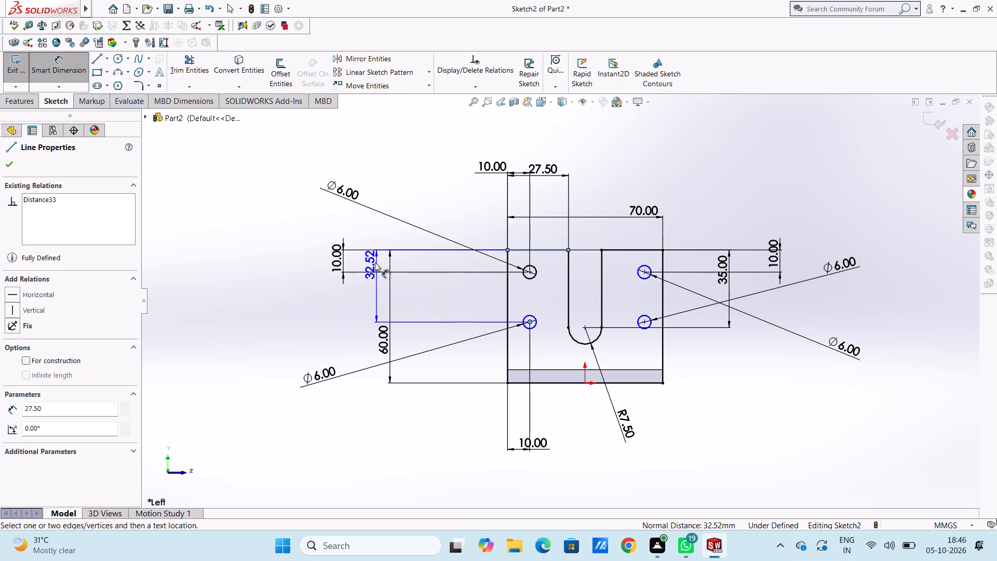
{"action": "left_click", "coordinate": [315, 256]}
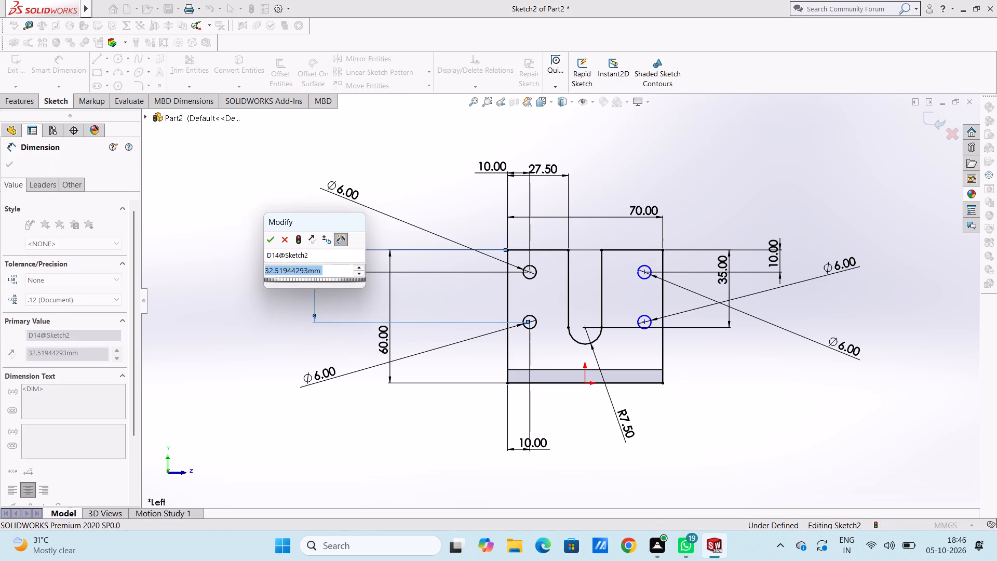
{"action": "type", "text": "35"}
{"action": "key", "text": "Return"}
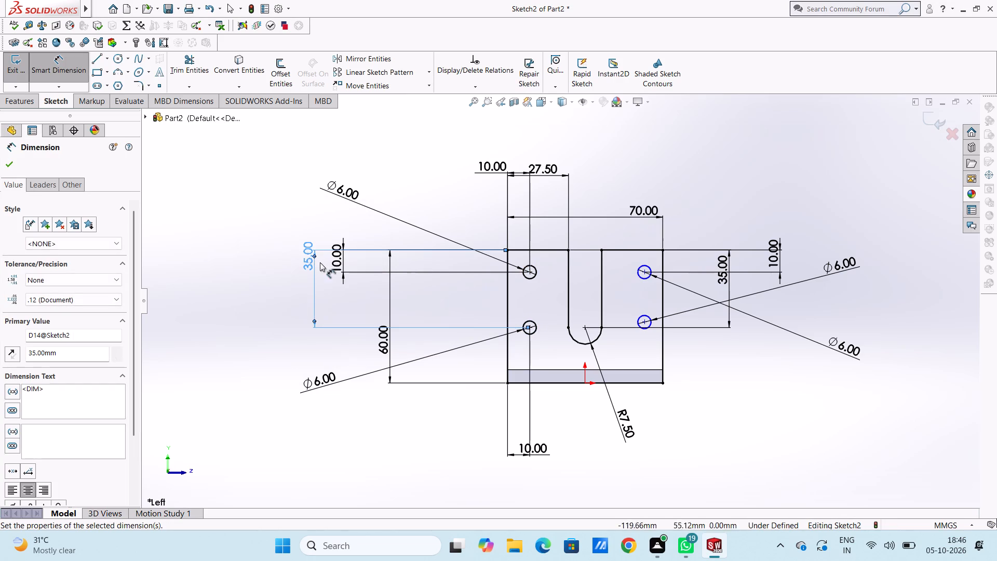
{"action": "left_click", "coordinate": [252, 307]}
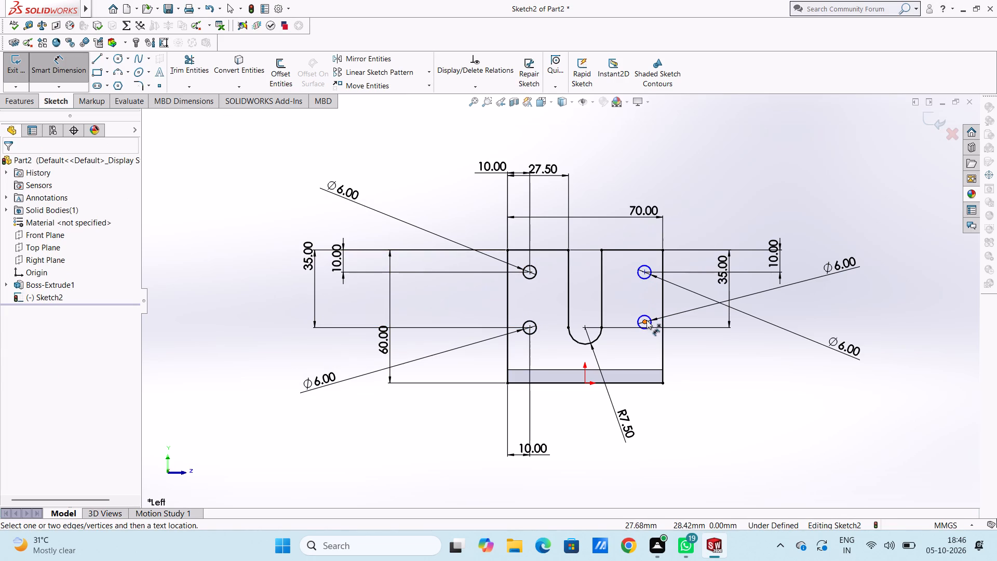
Dimension the lower-right circle's centre 35 mm below the wall's top edge.
{"action": "left_click", "coordinate": [644, 319]}
{"action": "left_click", "coordinate": [649, 248]}
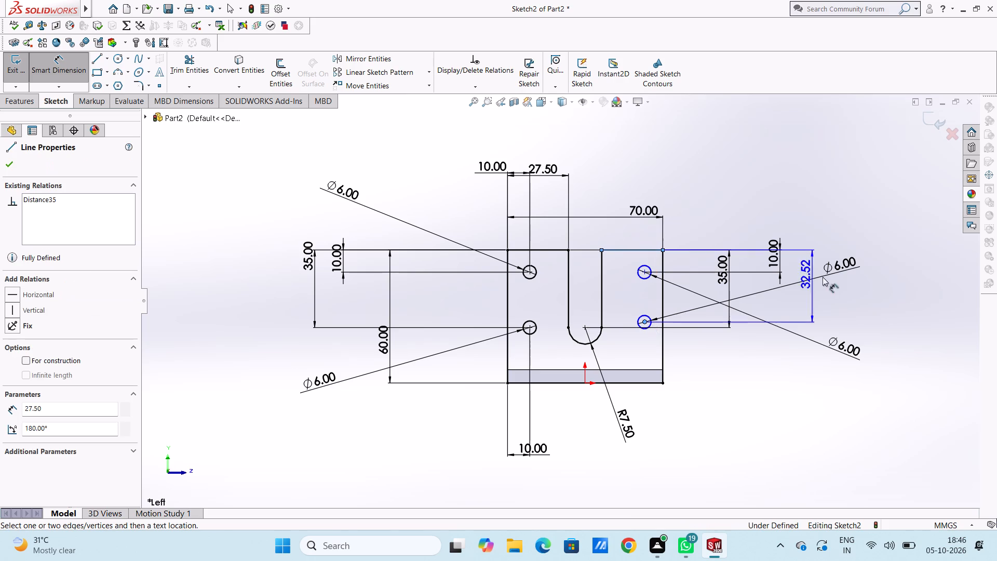
{"action": "left_click", "coordinate": [871, 286]}
{"action": "type", "text": "35"}
{"action": "key", "text": "Return"}
{"action": "left_click", "coordinate": [775, 399]}
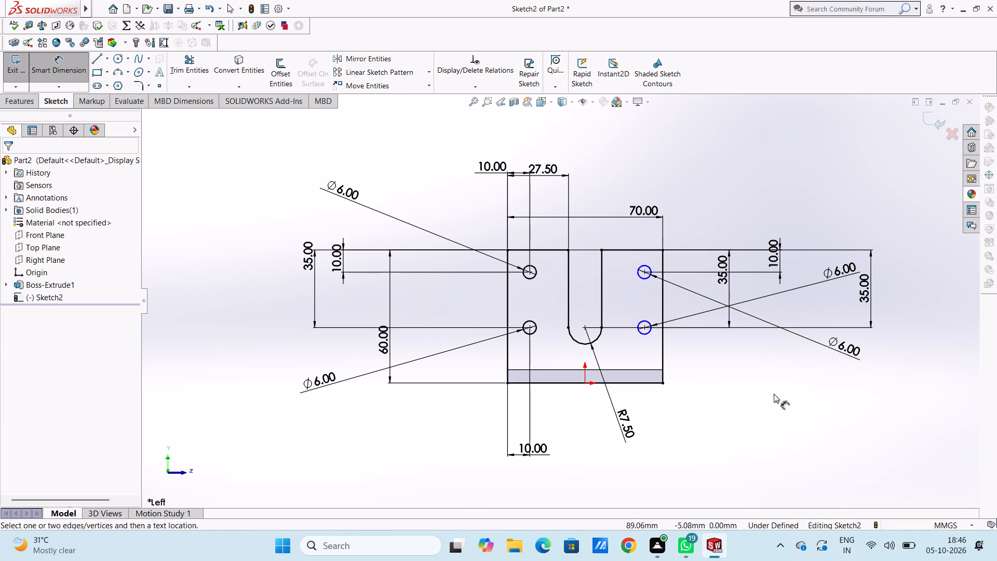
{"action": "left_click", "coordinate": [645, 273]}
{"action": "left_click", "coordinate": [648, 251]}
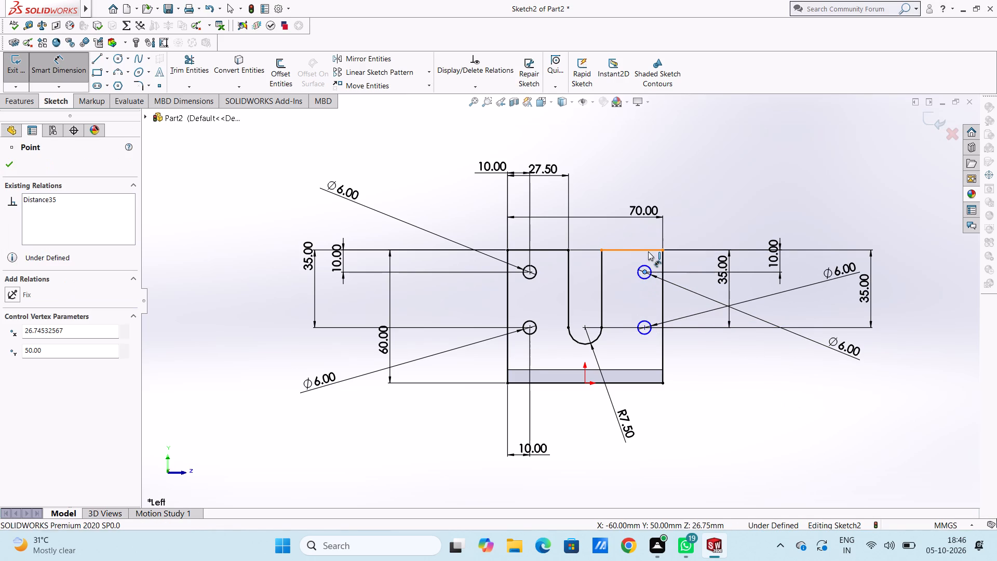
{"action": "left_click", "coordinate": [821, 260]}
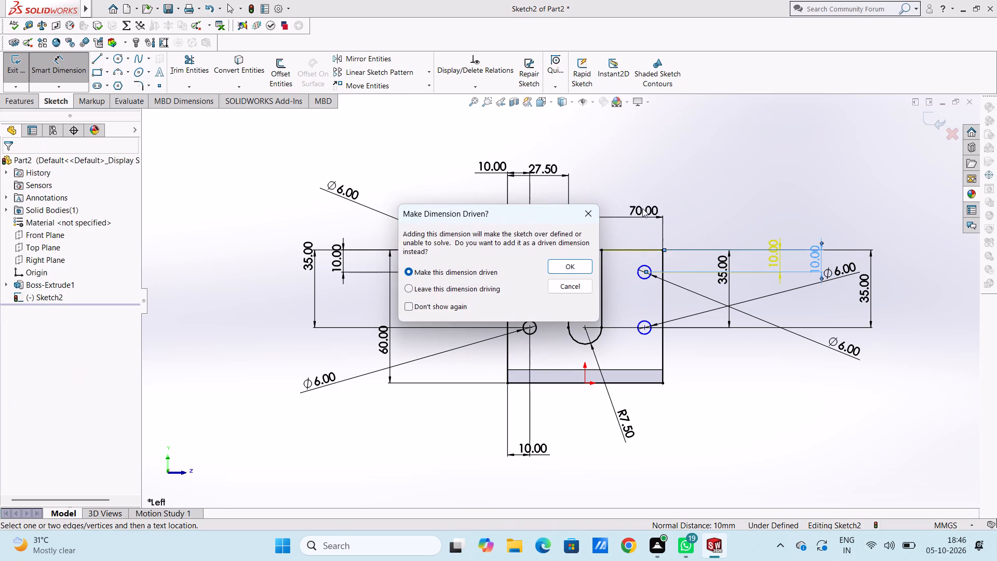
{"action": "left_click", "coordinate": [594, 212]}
Dimension the upper-right circle's centre 10 mm from the wall's right edge.
{"action": "left_click", "coordinate": [645, 272]}
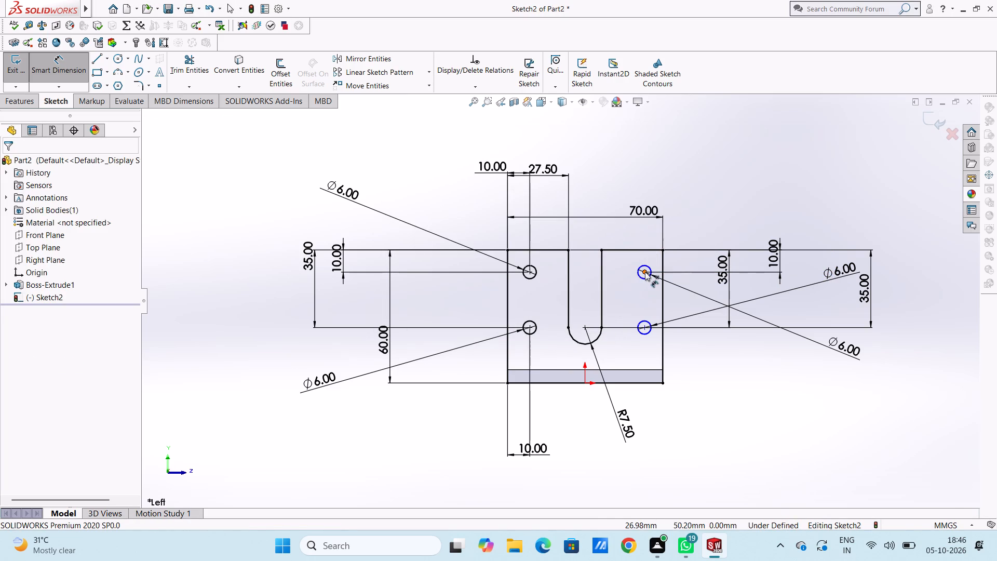
{"action": "left_click", "coordinate": [661, 266]}
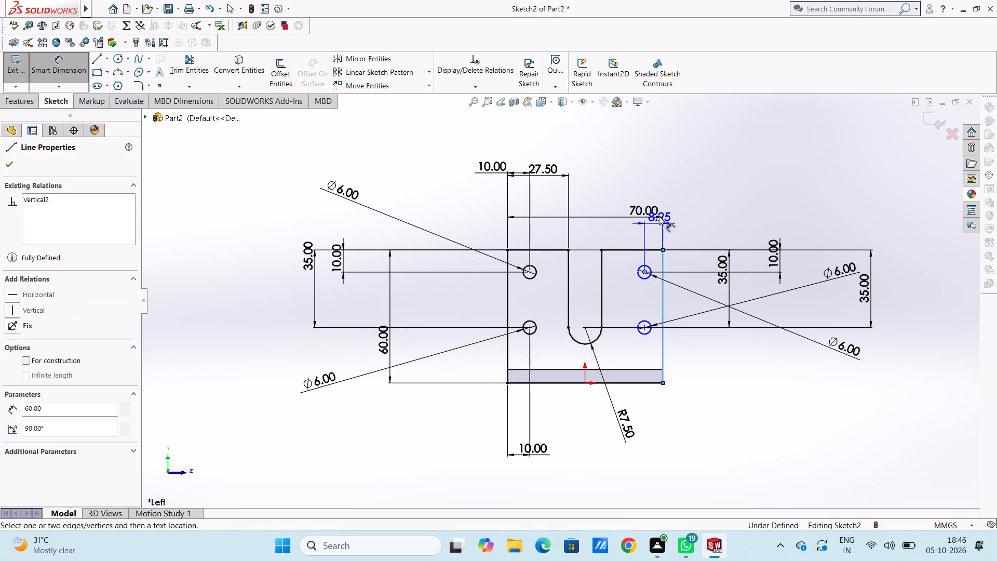
{"action": "left_click", "coordinate": [650, 138]}
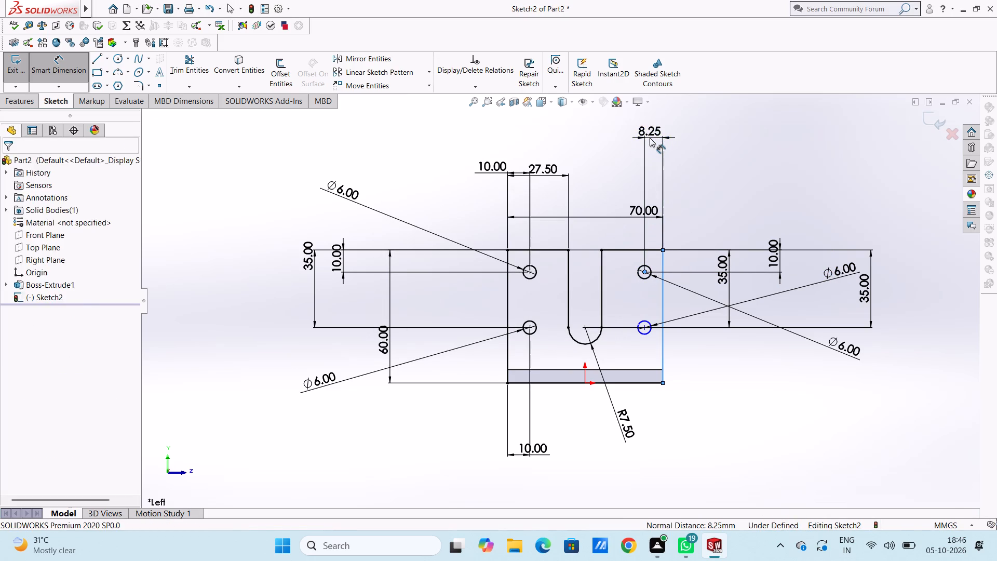
{"action": "type", "text": "10"}
{"action": "key", "text": "Return"}
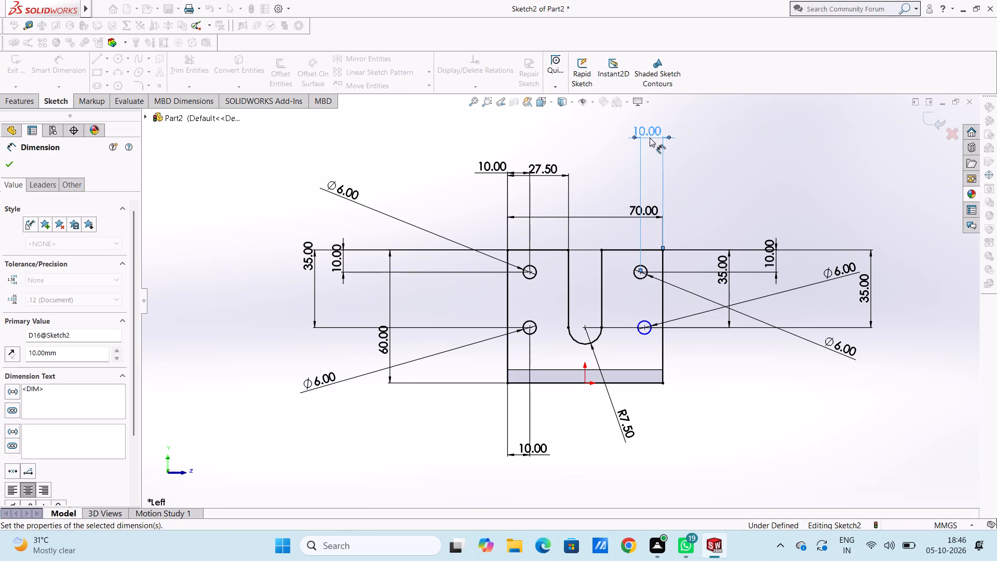
{"action": "left_click", "coordinate": [614, 166]}
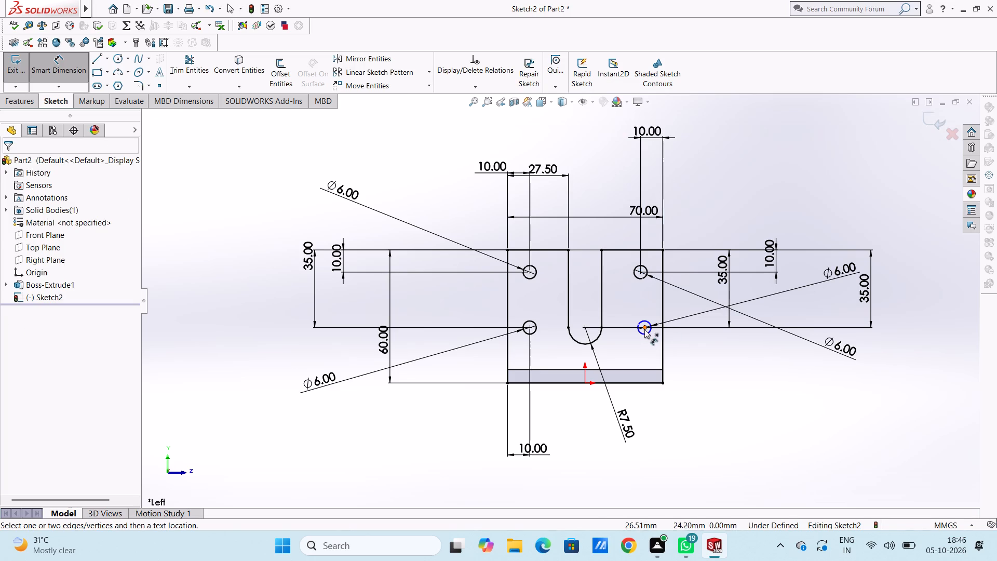
Dimension the lower-right circle's centre 10 mm from the wall's right edge.
{"action": "left_click", "coordinate": [644, 329]}
{"action": "left_click", "coordinate": [666, 310]}
{"action": "left_click", "coordinate": [653, 473]}
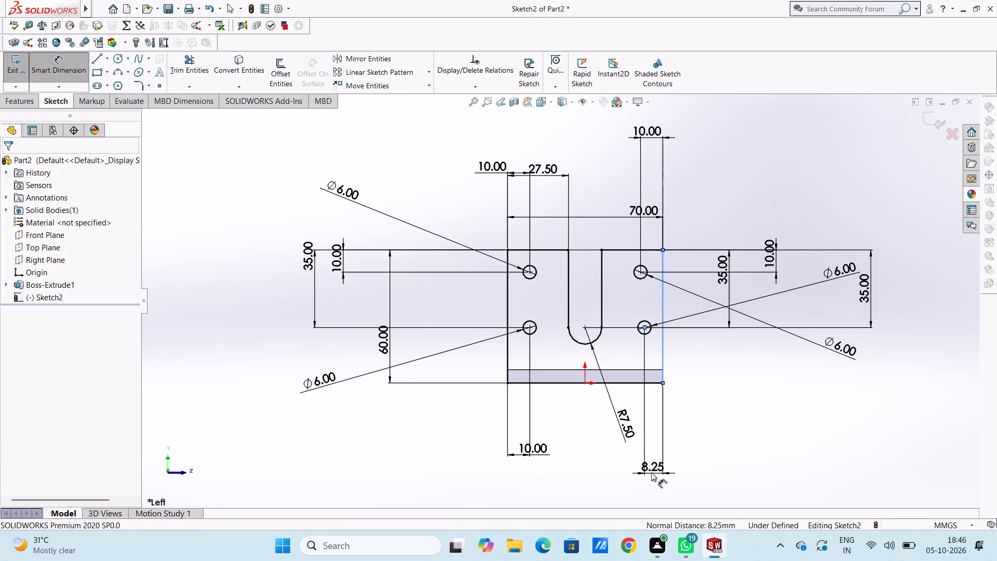
{"action": "type", "text": "10"}
{"action": "key", "text": "Return"}
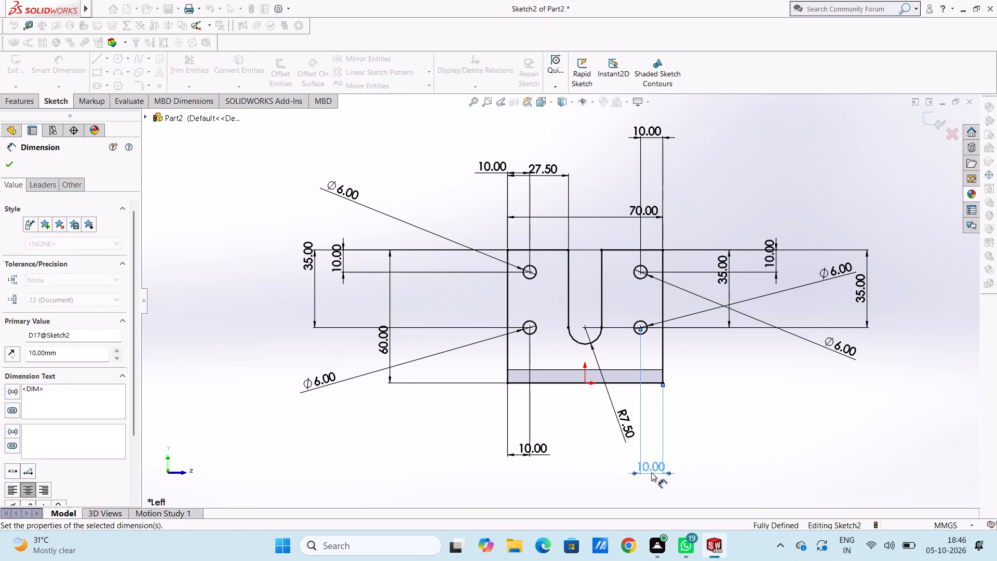
{"action": "left_click", "coordinate": [715, 422]}
Extrude the wall profile and its bottom strip 6 mm in the reversed direction, over the base plate, merged with it.
{"action": "scroll", "coordinate": [715, 422], "scroll_direction": "up", "scroll_amount": 2}
{"action": "middle_click_drag", "start_coordinate": [681, 370], "coordinate": [709, 390]}
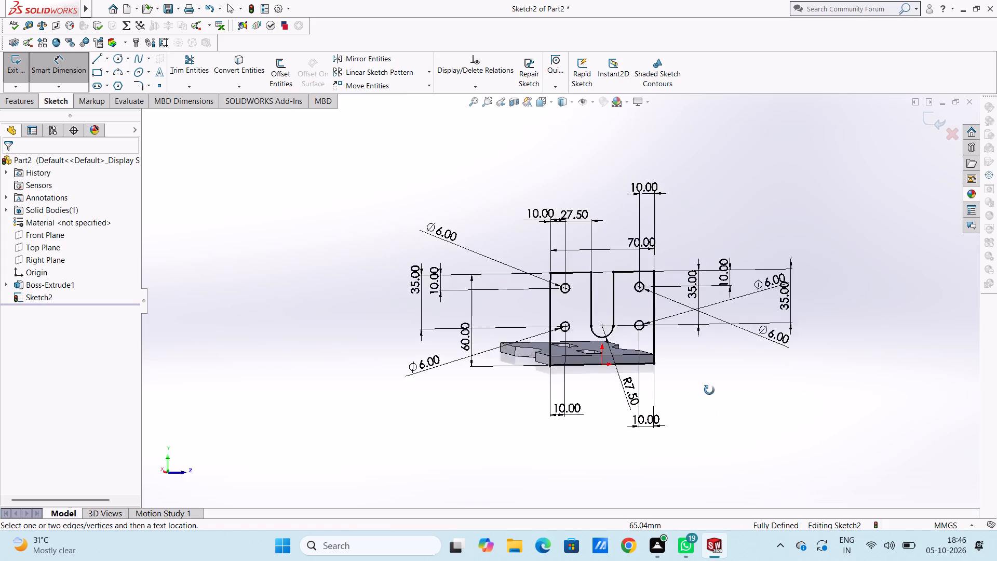
{"action": "middle_click_drag", "start_coordinate": [709, 390], "coordinate": [727, 430]}
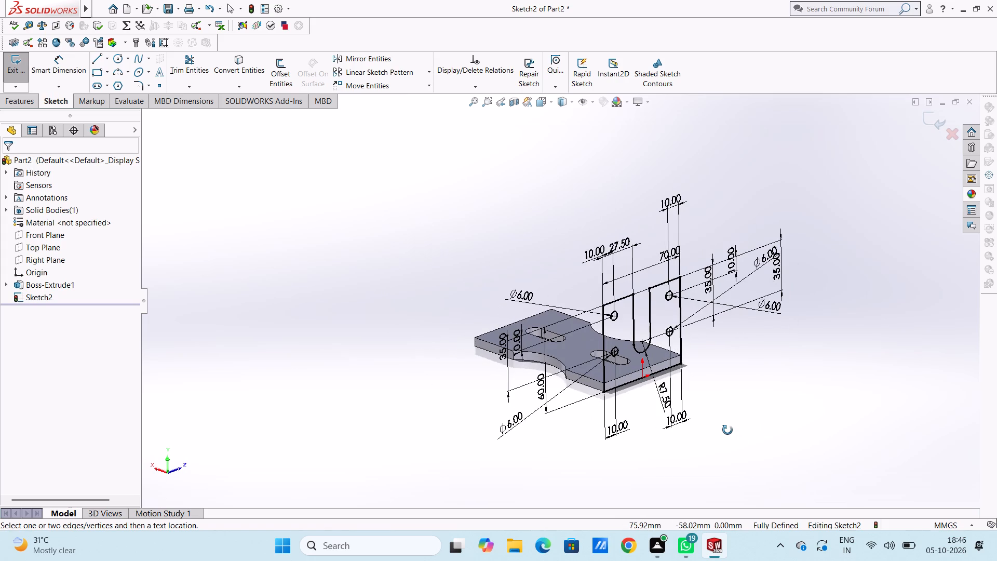
{"action": "middle_click_drag", "start_coordinate": [727, 430], "coordinate": [729, 413]}
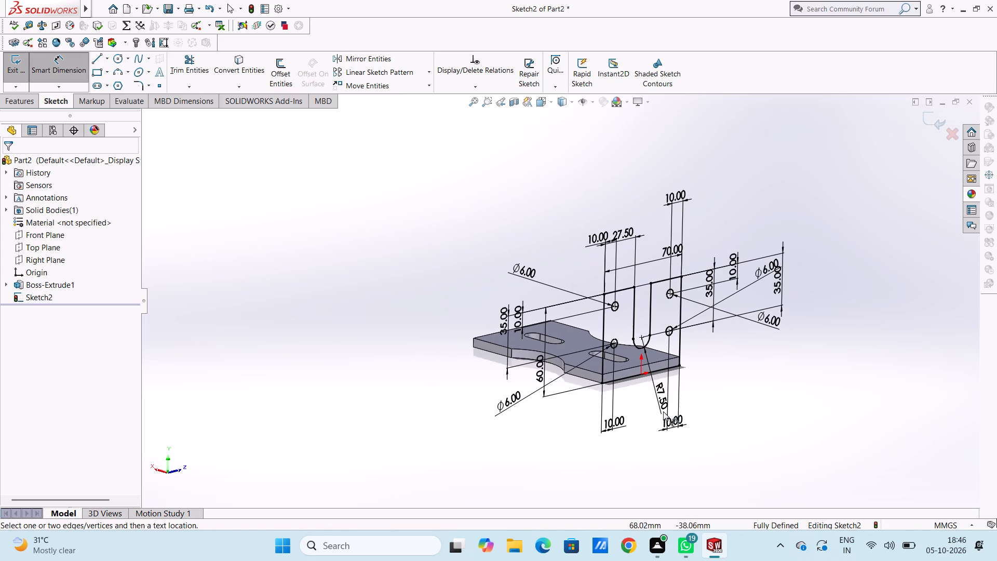
{"action": "left_click", "coordinate": [58, 66]}
{"action": "left_click", "coordinate": [29, 100]}
{"action": "left_click_drag", "start_coordinate": [22, 68], "coordinate": [24, 72]}
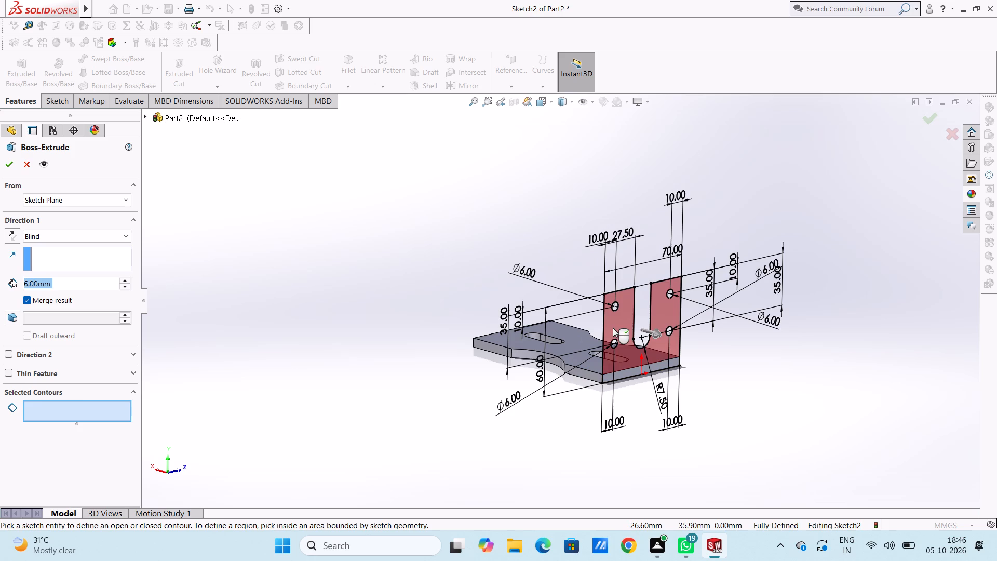
{"action": "left_click", "coordinate": [613, 328]}
{"action": "scroll", "coordinate": [630, 383], "scroll_direction": "down", "scroll_amount": 3}
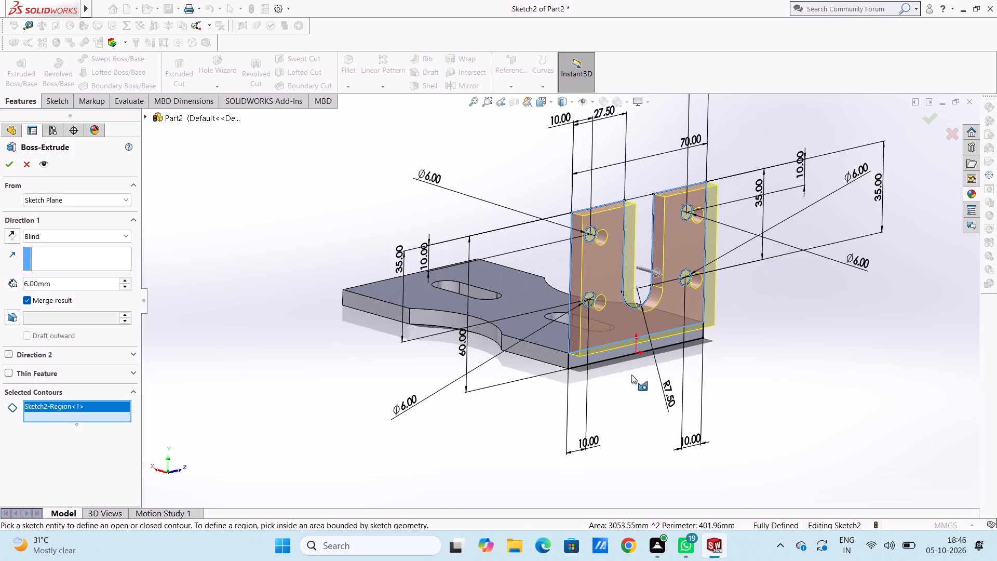
{"action": "scroll", "coordinate": [631, 367], "scroll_direction": "down", "scroll_amount": 2}
{"action": "left_click", "coordinate": [603, 337]}
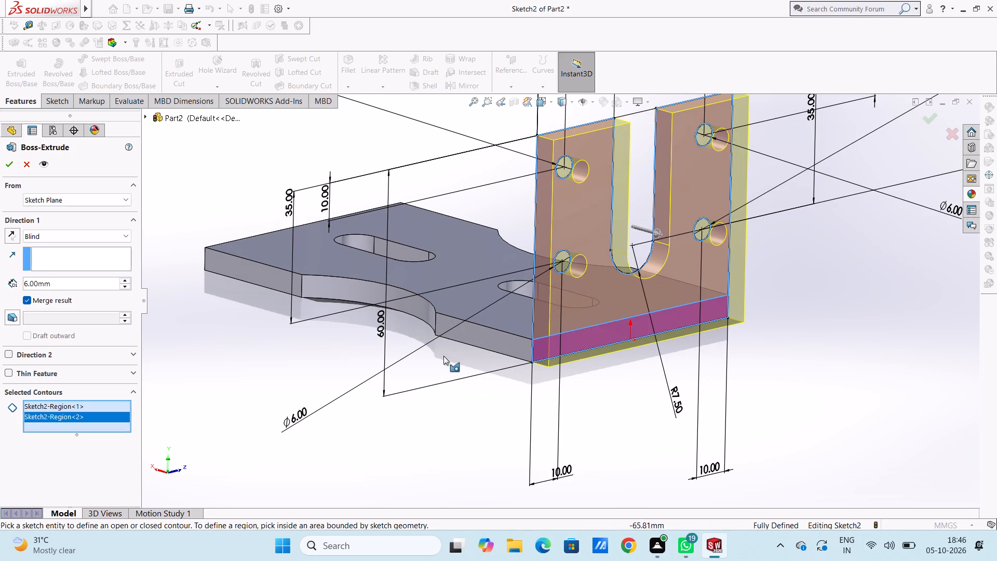
{"action": "left_click", "coordinate": [10, 235]}
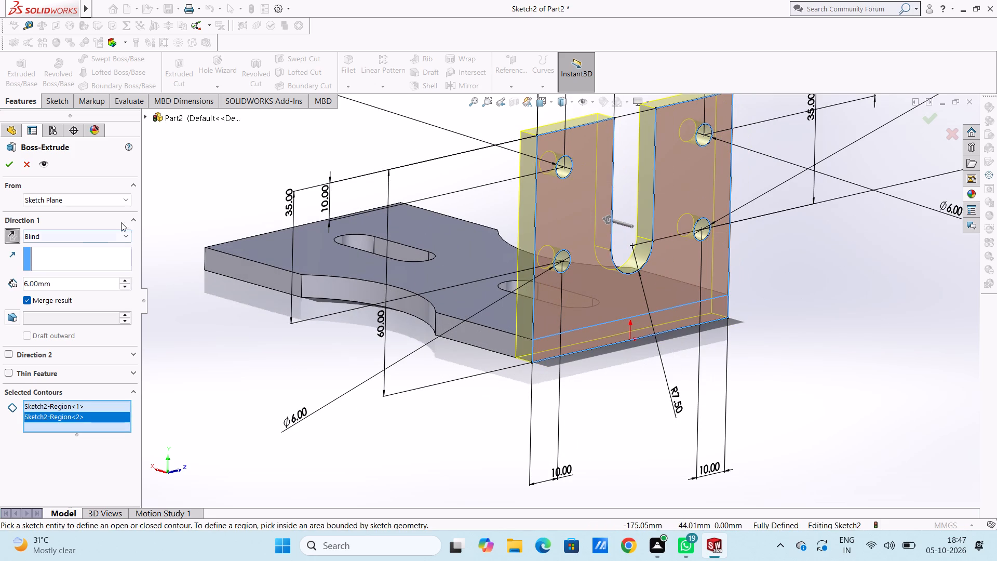
{"action": "scroll", "coordinate": [185, 197], "scroll_direction": "up", "scroll_amount": 2}
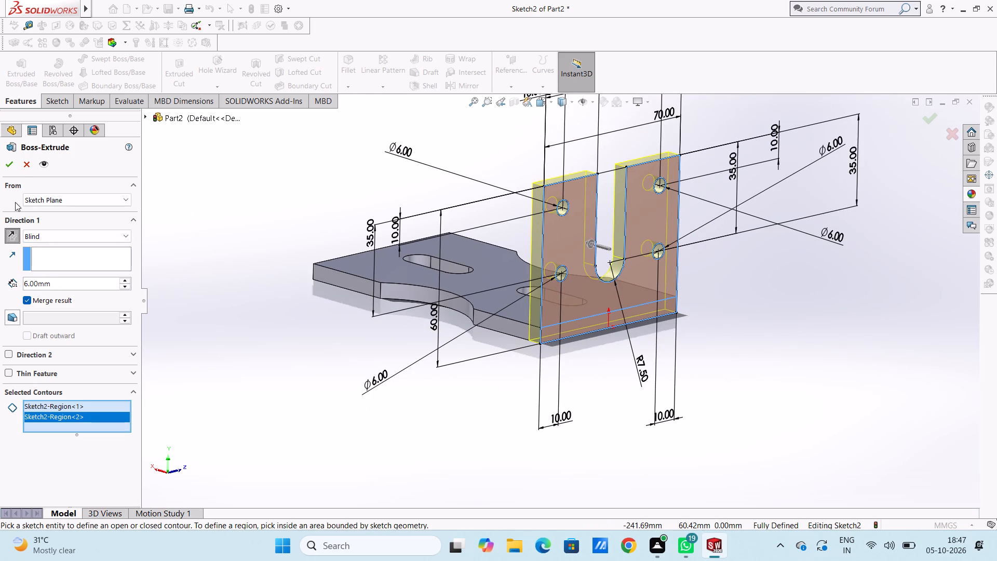
{"action": "left_click", "coordinate": [9, 167]}
{"action": "left_click", "coordinate": [216, 208]}
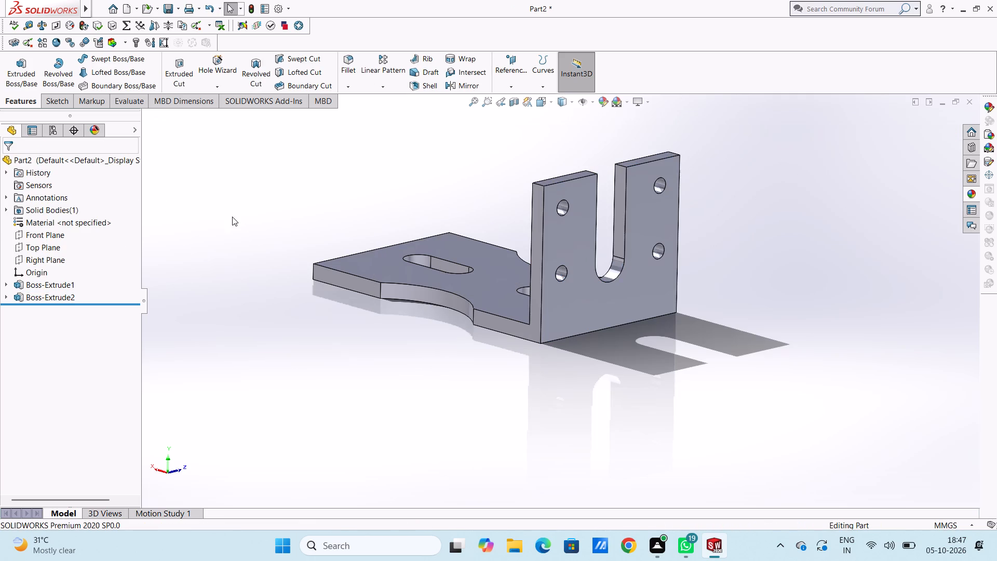
Examine the bracket's base plate and upright wall from several sides.
{"action": "middle_click_drag", "start_coordinate": [232, 217], "coordinate": [365, 312]}
{"action": "middle_click_drag", "start_coordinate": [302, 286], "coordinate": [434, 391]}
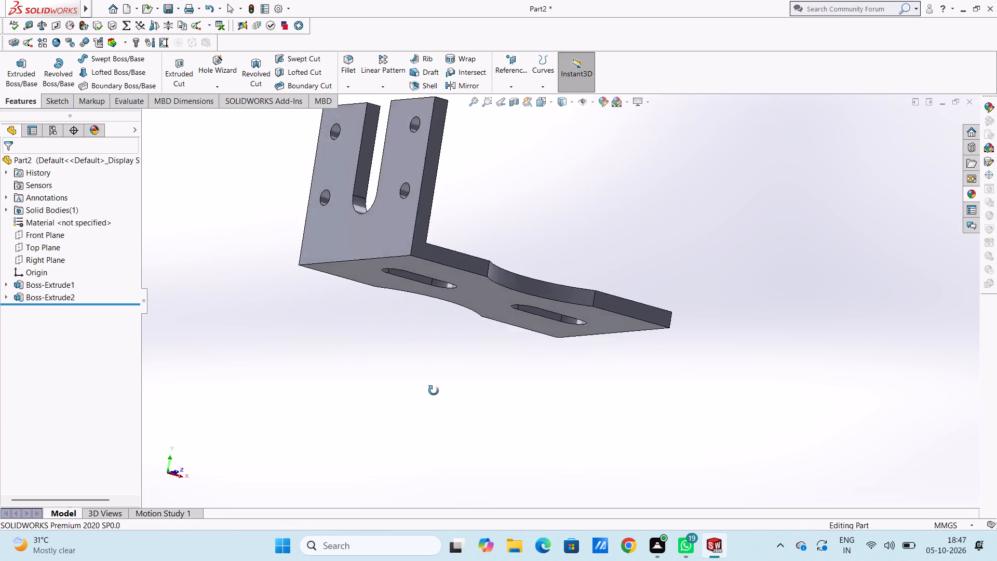
{"action": "middle_click_drag", "start_coordinate": [434, 391], "coordinate": [398, 430]}
{"action": "scroll", "coordinate": [344, 366], "scroll_direction": "up", "scroll_amount": 2}
{"action": "middle_click_drag", "start_coordinate": [342, 352], "coordinate": [433, 410]}
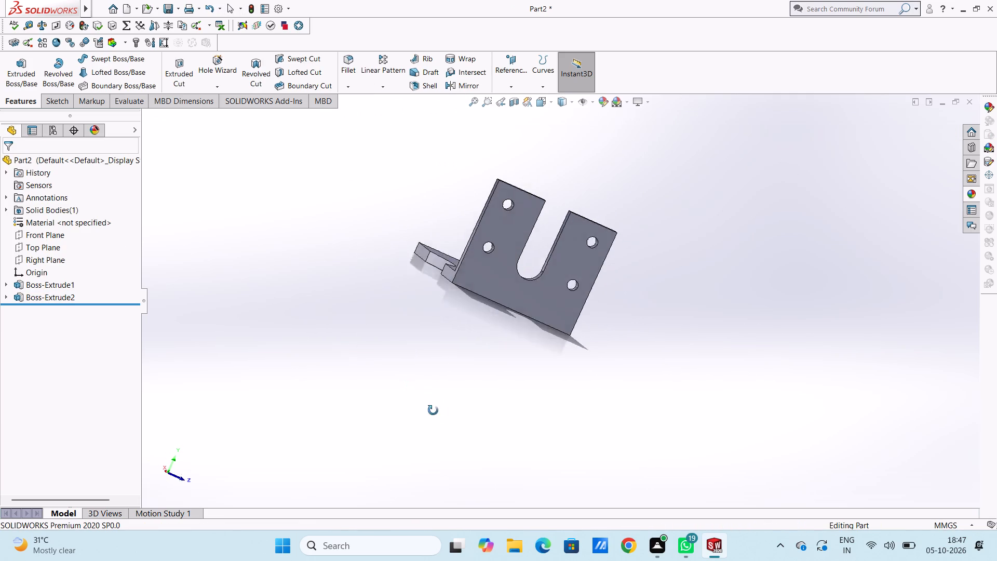
{"action": "middle_click_drag", "start_coordinate": [433, 410], "coordinate": [309, 348]}
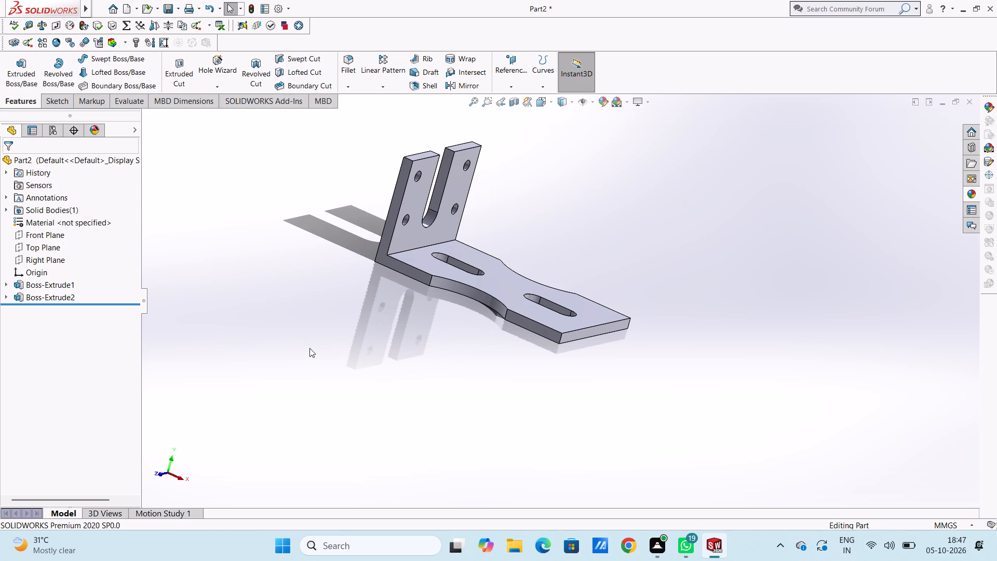
{"action": "scroll", "coordinate": [336, 363], "scroll_direction": "up", "scroll_amount": 2}
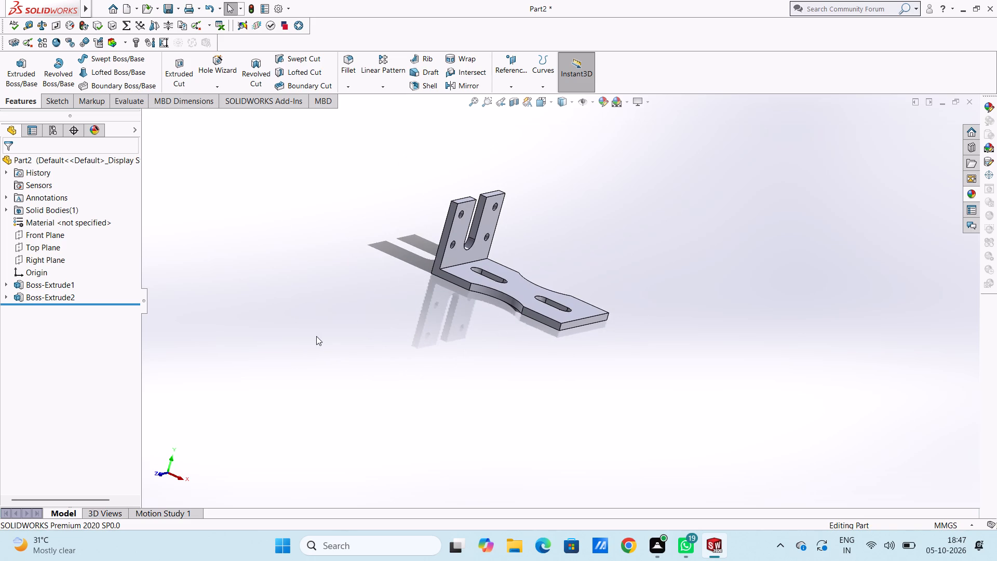
{"action": "middle_click_drag", "start_coordinate": [319, 338], "coordinate": [444, 421]}
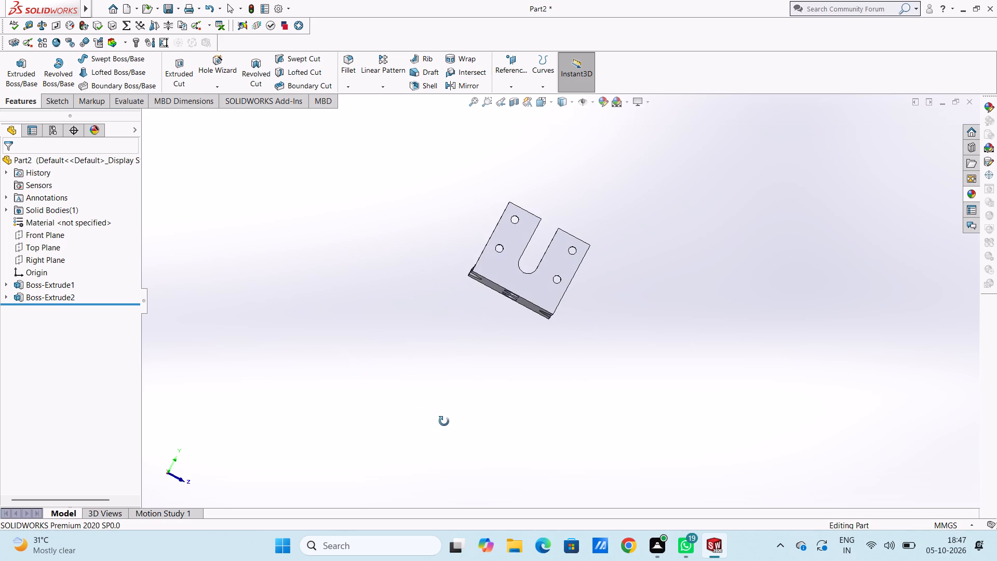
{"action": "middle_click_drag", "start_coordinate": [444, 421], "coordinate": [444, 423]}
Fillet the outer bottom edge where the upright wall's back face meets the base plate's underside with a 6 mm radius.
{"action": "left_click", "coordinate": [349, 60]}
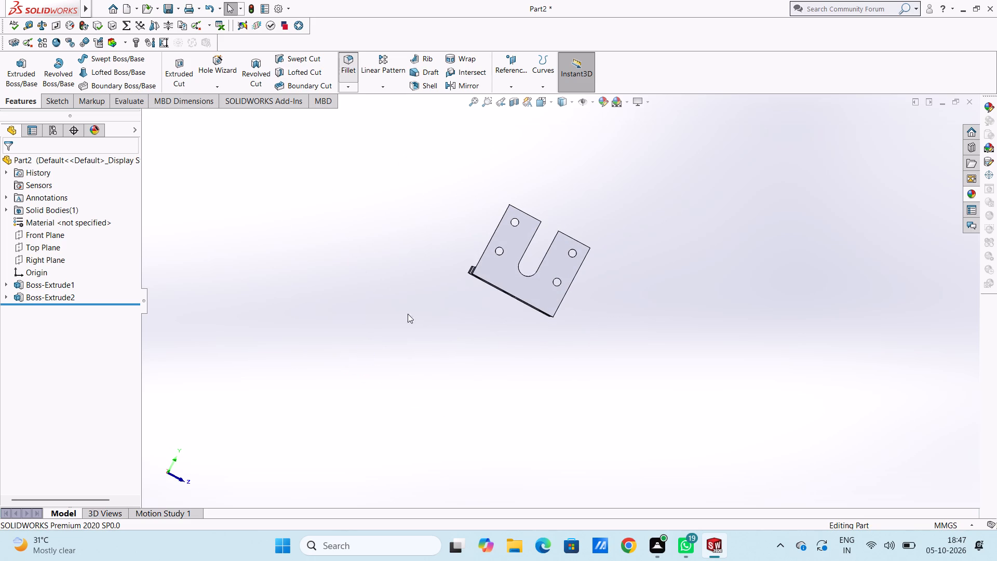
{"action": "middle_click_drag", "start_coordinate": [502, 392], "coordinate": [451, 345]}
{"action": "scroll", "coordinate": [488, 299], "scroll_direction": "down", "scroll_amount": 5}
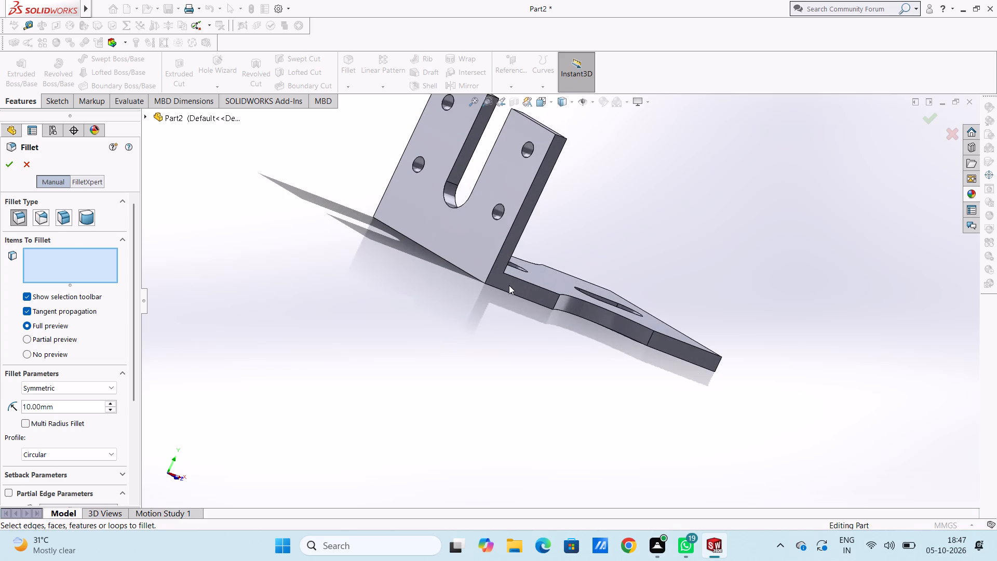
{"action": "scroll", "coordinate": [441, 327], "scroll_direction": "down", "scroll_amount": 1}
{"action": "middle_click_drag", "start_coordinate": [456, 332], "coordinate": [437, 316]}
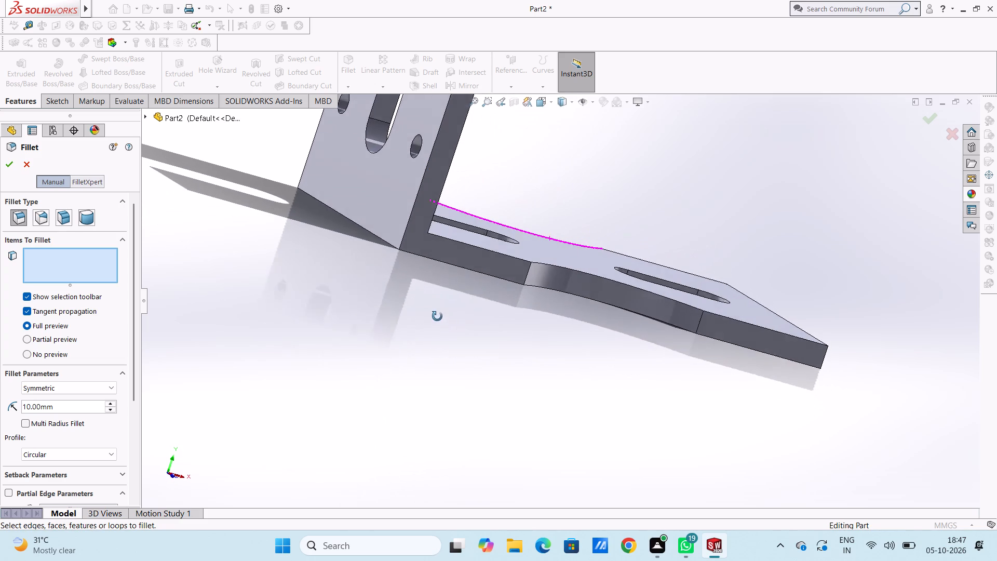
{"action": "middle_click_drag", "start_coordinate": [437, 316], "coordinate": [437, 316]}
{"action": "left_click", "coordinate": [387, 239]}
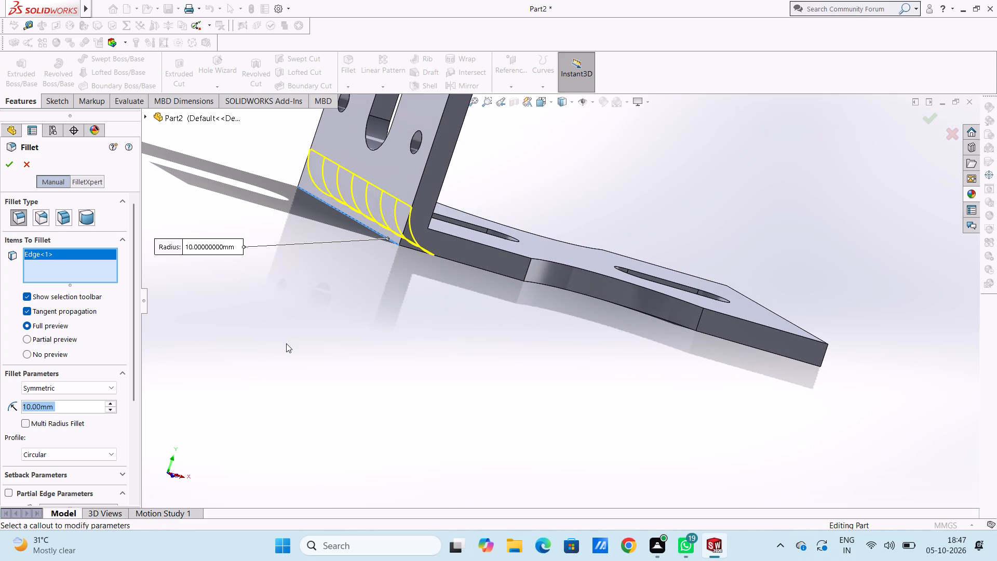
{"action": "key", "text": "6"}
{"action": "key", "text": "Return"}
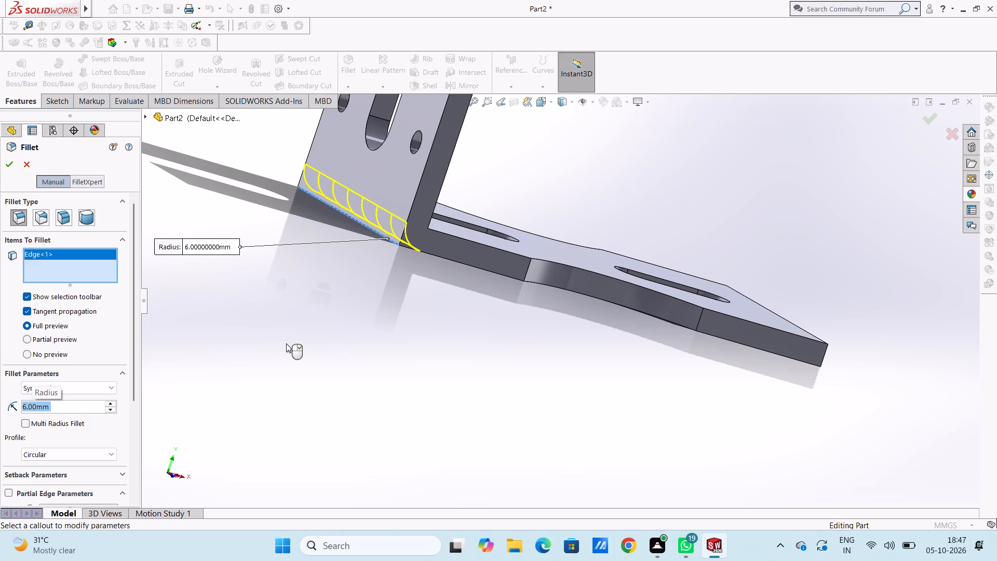
{"action": "left_click", "coordinate": [5, 167]}
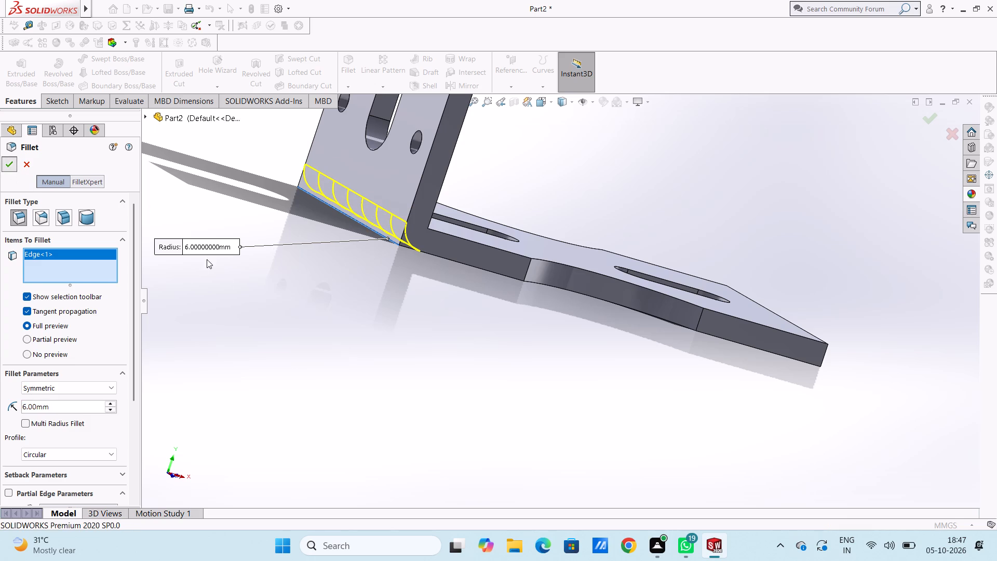
Fillet the inner corner edge between the upright wall and the base plate's top face with a 6 mm radius.
{"action": "scroll", "coordinate": [268, 326], "scroll_direction": "up", "scroll_amount": 2}
{"action": "middle_click_drag", "start_coordinate": [385, 354], "coordinate": [316, 356]}
{"action": "scroll", "coordinate": [318, 348], "scroll_direction": "up", "scroll_amount": 2}
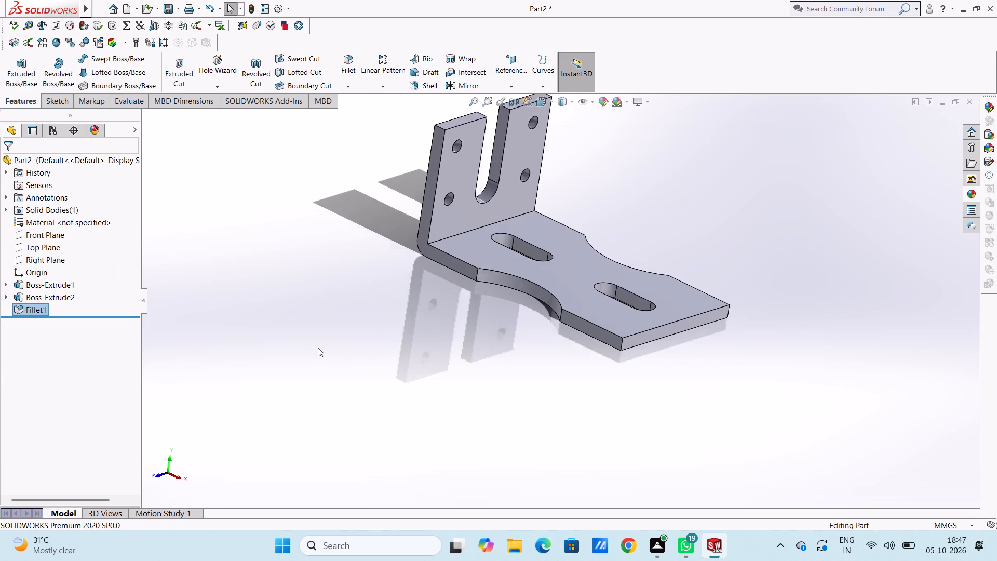
{"action": "scroll", "coordinate": [318, 348], "scroll_direction": "up", "scroll_amount": 1}
{"action": "middle_click_drag", "start_coordinate": [632, 196], "coordinate": [657, 196]}
{"action": "scroll", "coordinate": [472, 274], "scroll_direction": "down", "scroll_amount": 2}
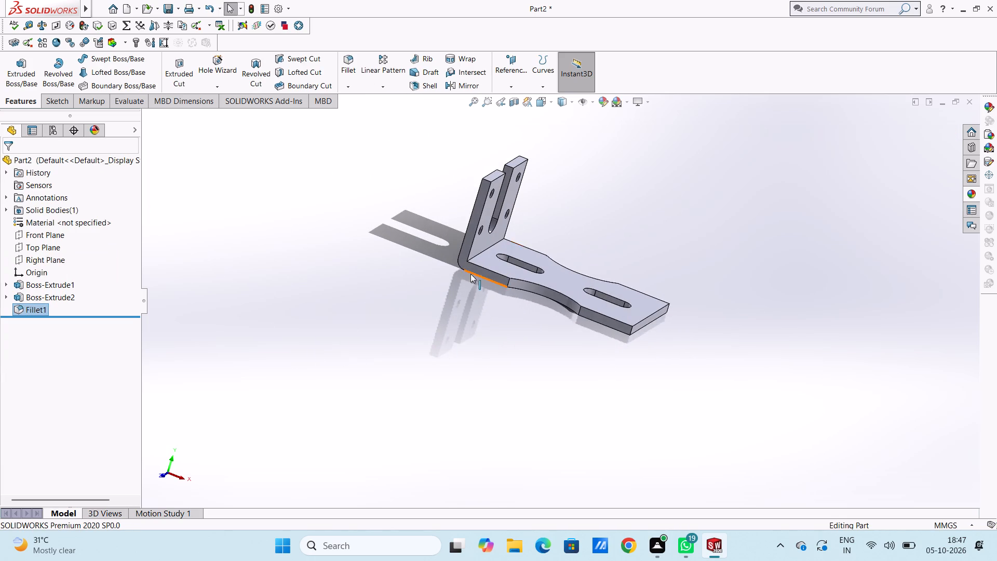
{"action": "scroll", "coordinate": [470, 274], "scroll_direction": "down", "scroll_amount": 1}
{"action": "left_click", "coordinate": [351, 61]}
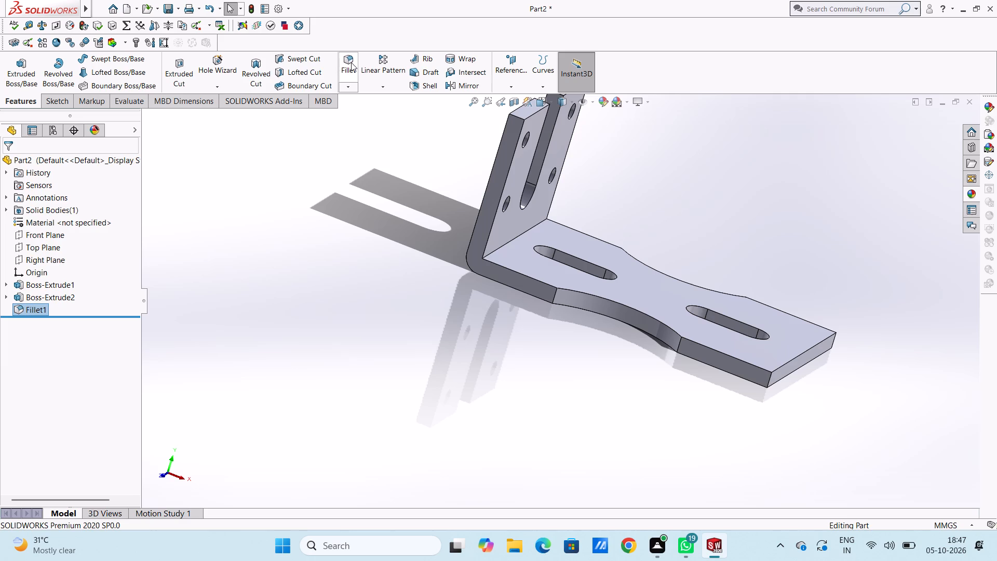
{"action": "left_click", "coordinate": [492, 252]}
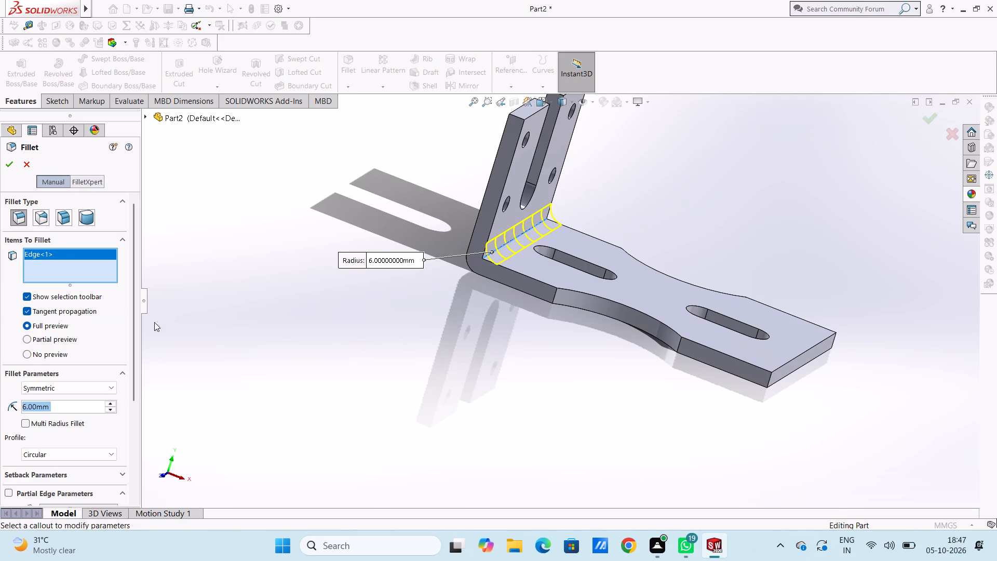
{"action": "left_click", "coordinate": [10, 172]}
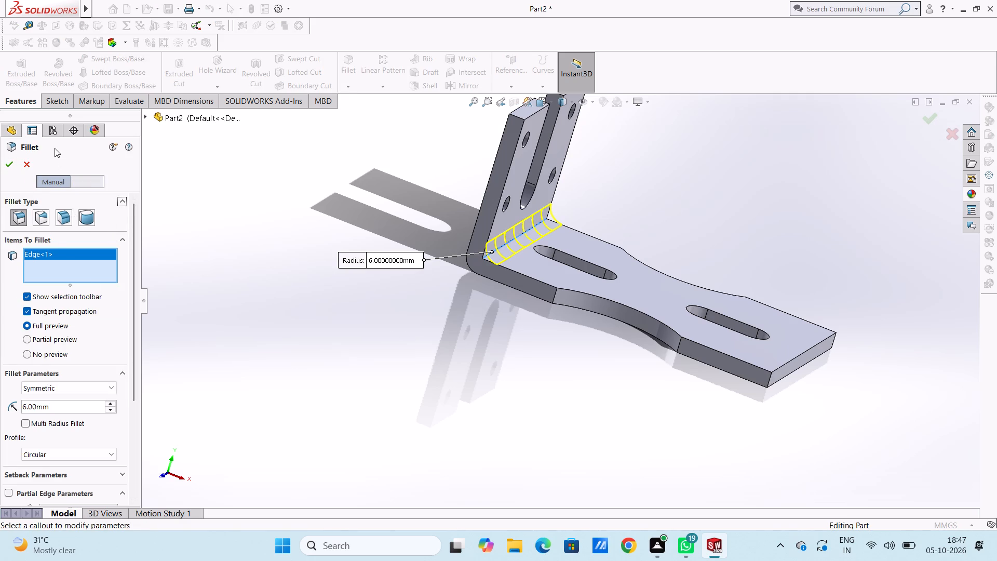
{"action": "left_click", "coordinate": [4, 166]}
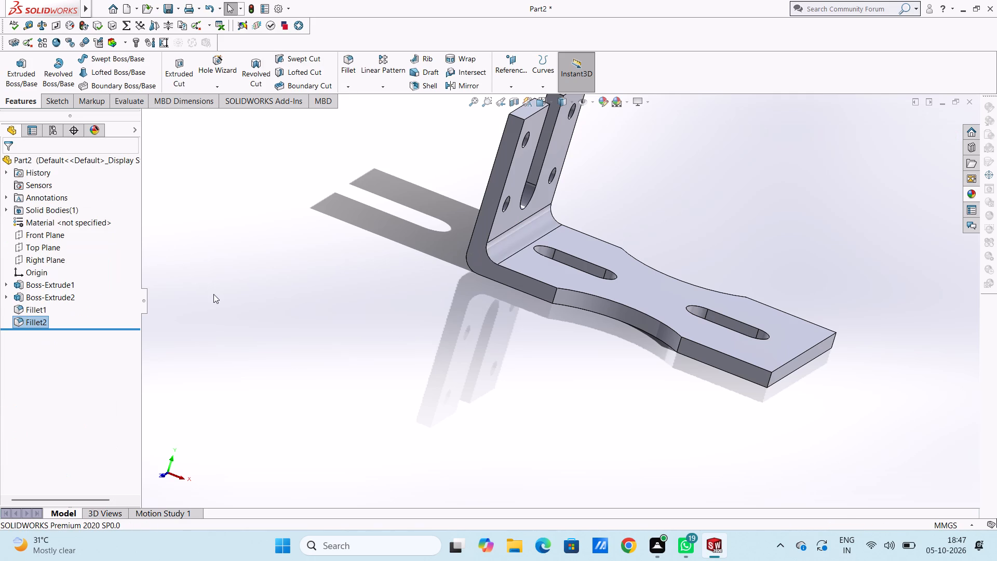
Open a sketch on the base plate's narrow end face opposite the upright wall, using the Right view.
{"action": "scroll", "coordinate": [213, 294], "scroll_direction": "up", "scroll_amount": 3}
{"action": "middle_click_drag", "start_coordinate": [280, 335], "coordinate": [319, 355]}
{"action": "scroll", "coordinate": [319, 353], "scroll_direction": "up", "scroll_amount": 1}
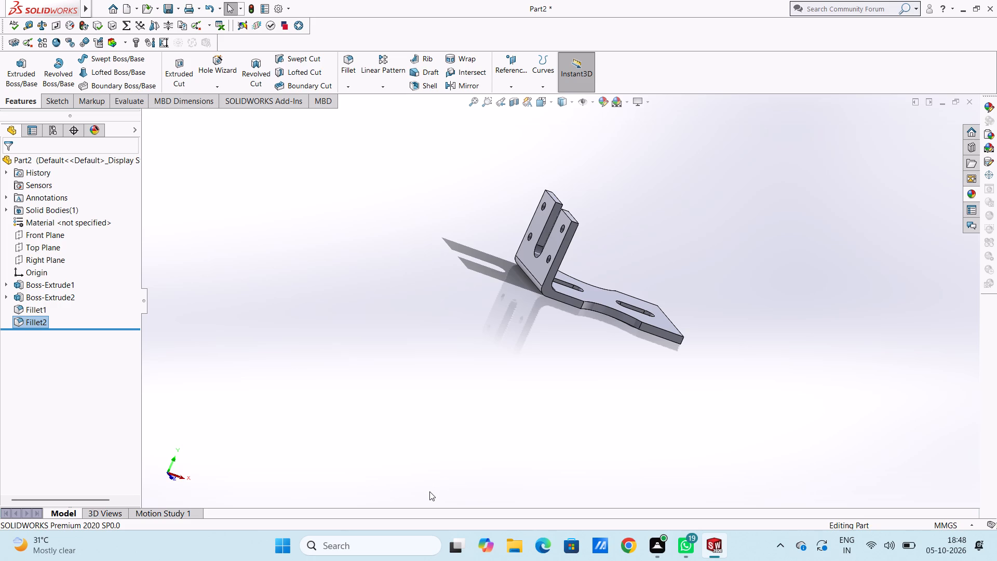
{"action": "scroll", "coordinate": [429, 491], "scroll_direction": "up", "scroll_amount": 1}
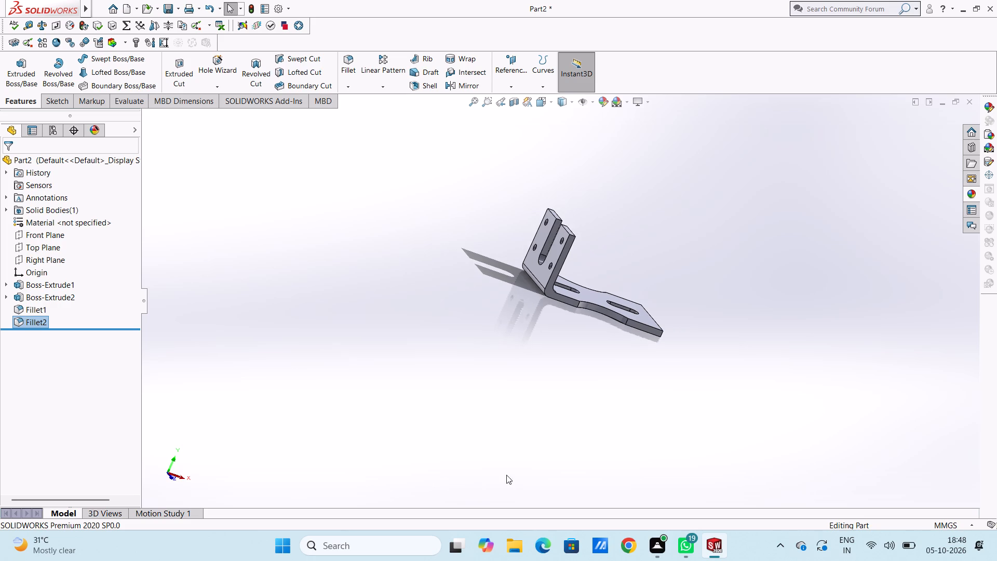
{"action": "middle_click_drag", "start_coordinate": [509, 472], "coordinate": [437, 438]}
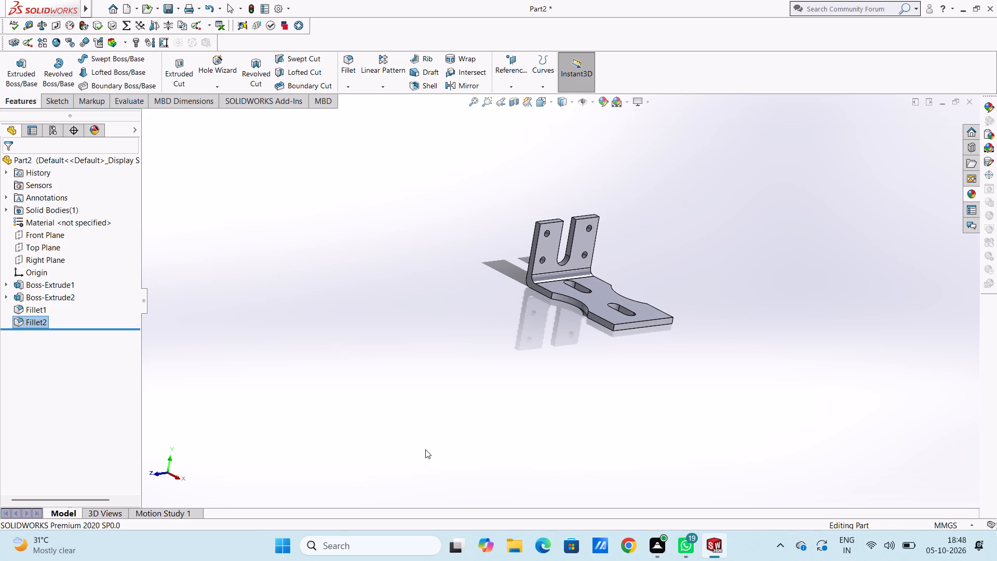
{"action": "key", "text": "ctrl+3"}
{"action": "key", "text": "ctrl+4"}
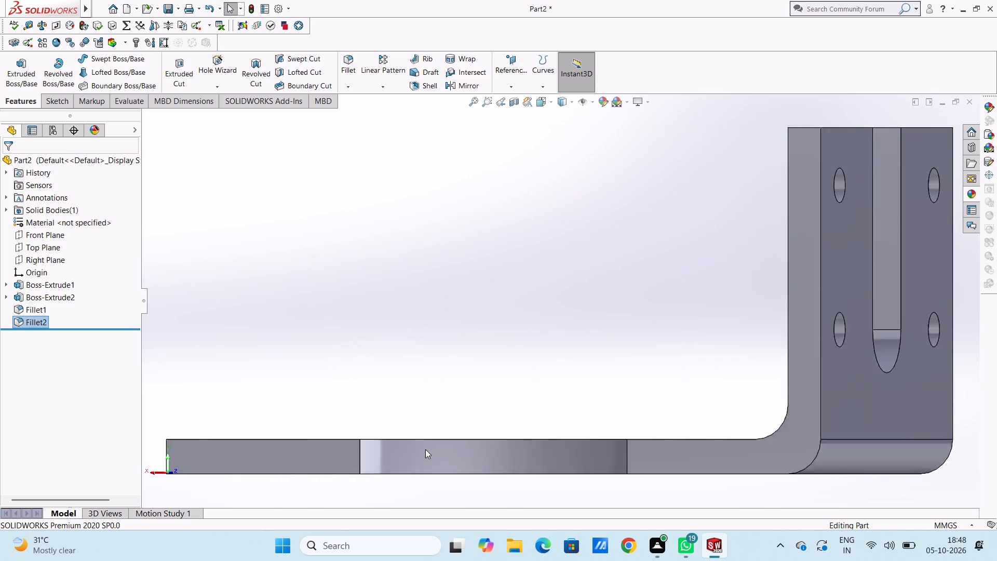
{"action": "scroll", "coordinate": [421, 448], "scroll_direction": "up", "scroll_amount": 1}
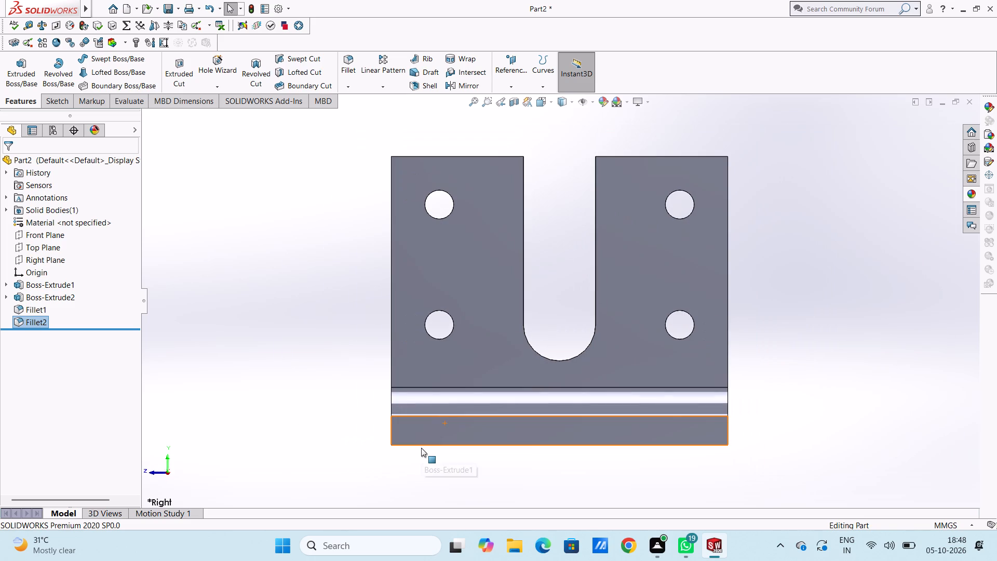
{"action": "left_click", "coordinate": [471, 433]}
{"action": "left_click", "coordinate": [520, 407]}
{"action": "left_click", "coordinate": [274, 399]}
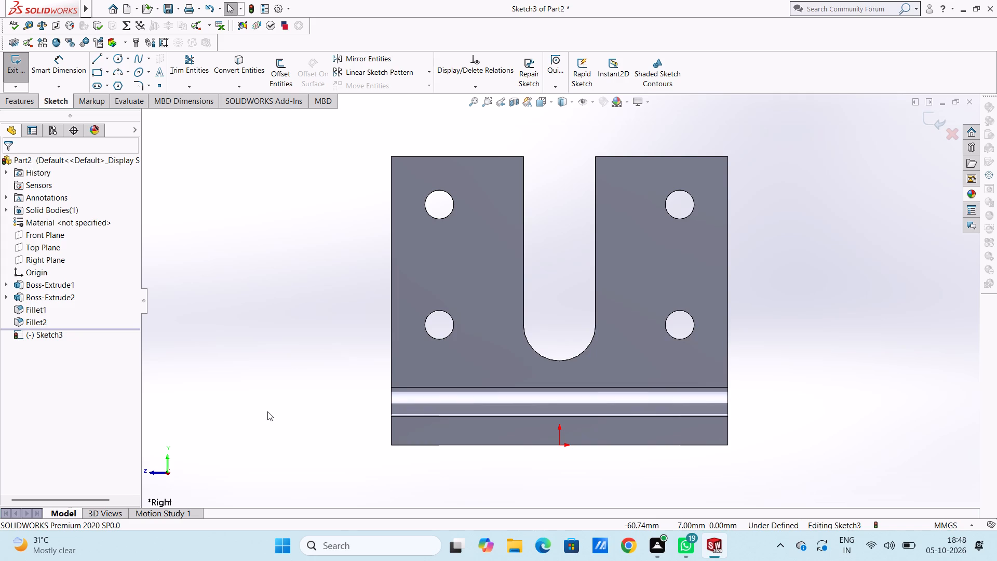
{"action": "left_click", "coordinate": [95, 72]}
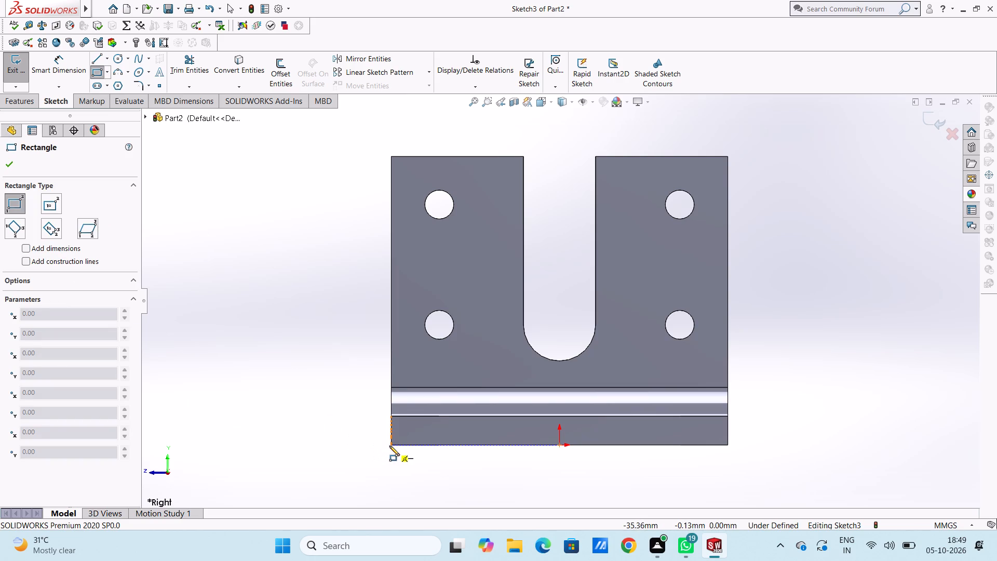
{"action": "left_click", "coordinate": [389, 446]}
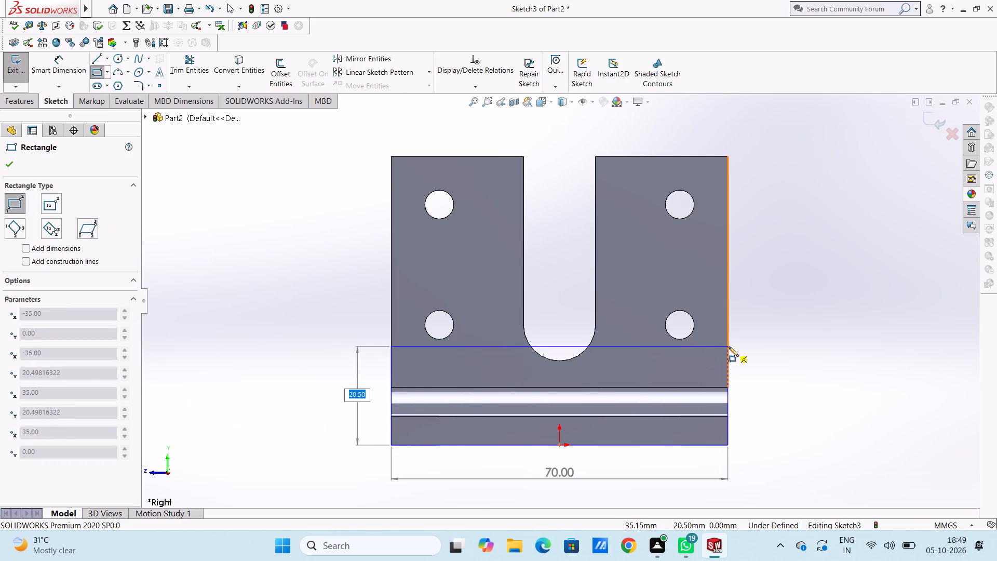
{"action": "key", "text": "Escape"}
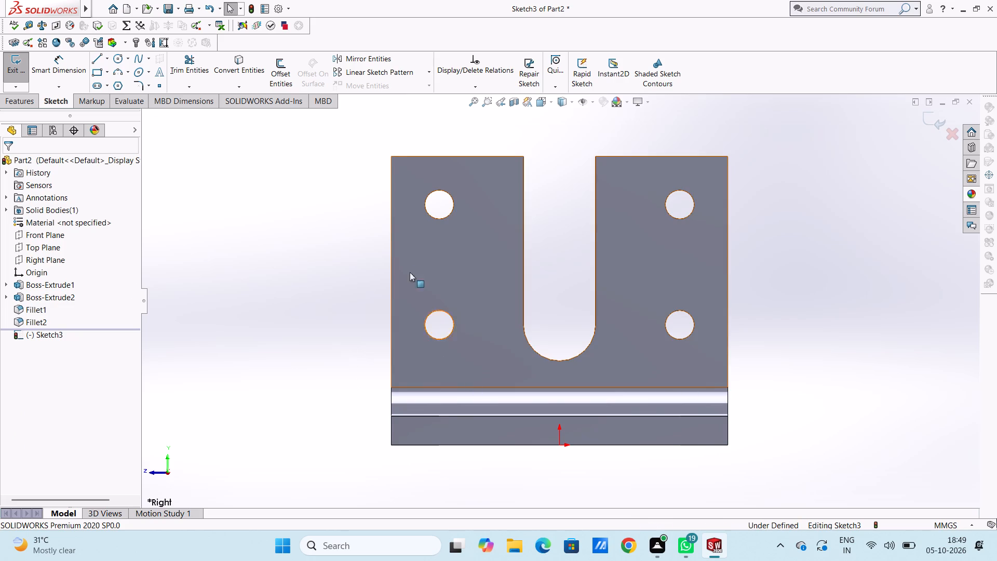
Sketch a corner rectangle 70 mm wide and 35 mm high, starting from the end face's bottom-left corner.
{"action": "left_click", "coordinate": [99, 69]}
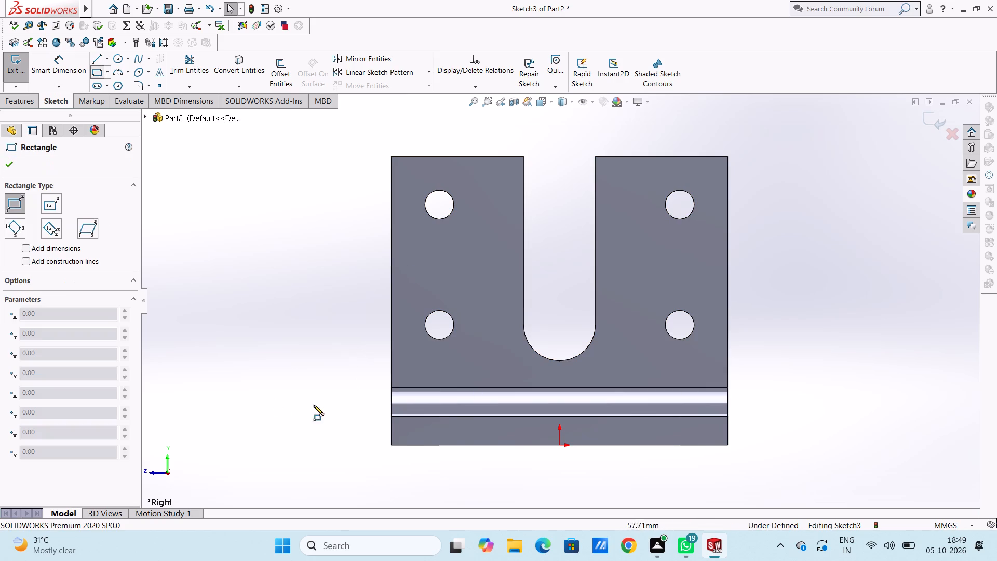
{"action": "left_click", "coordinate": [391, 445]}
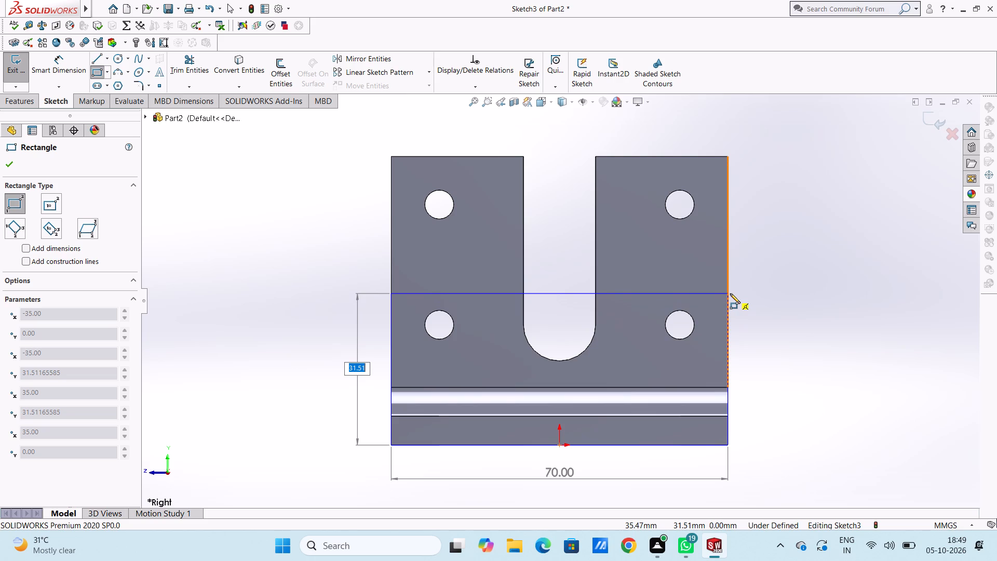
{"action": "type", "text": "35"}
{"action": "key", "text": "Return"}
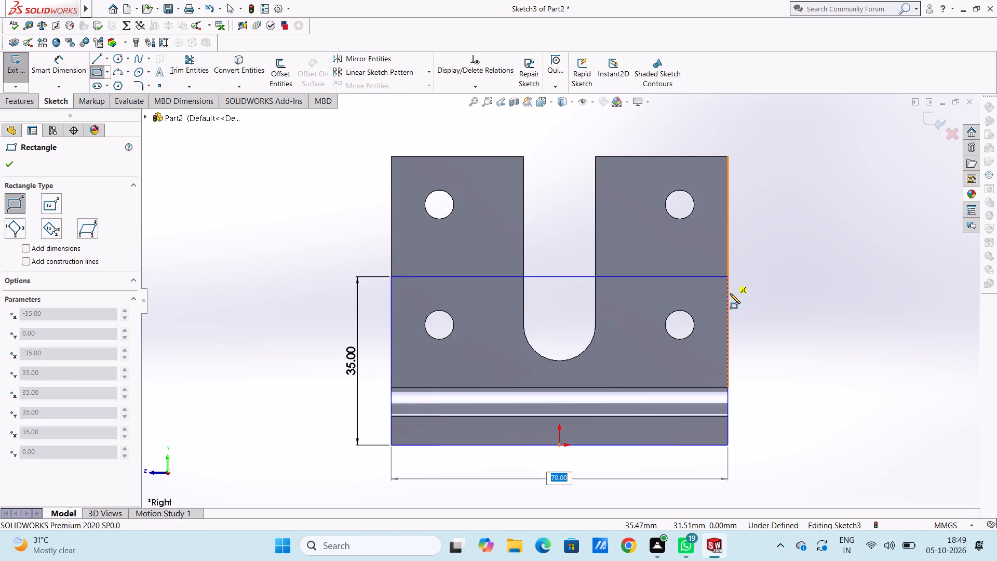
{"action": "key", "text": "Return"}
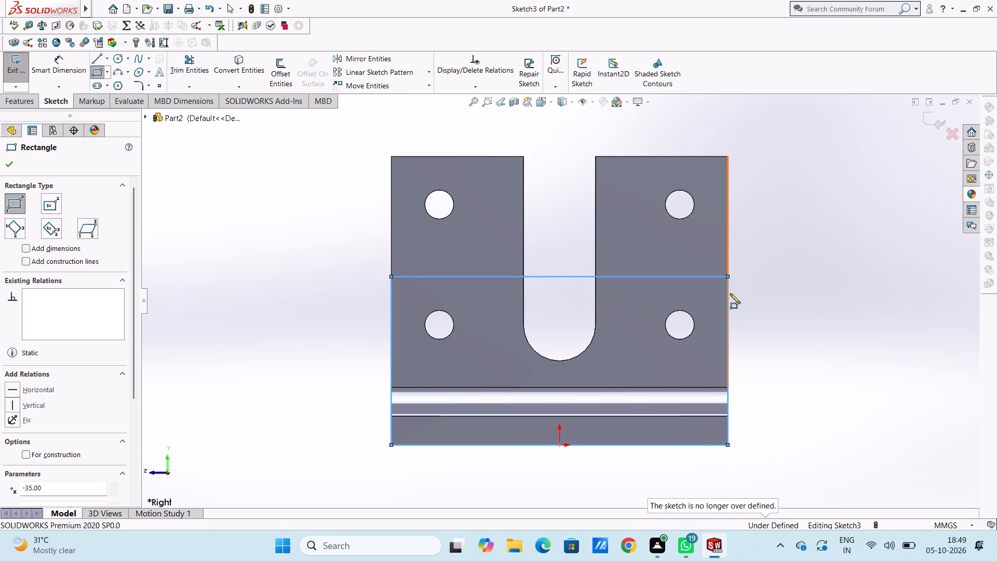
{"action": "key", "text": "Escape"}
{"action": "key", "text": "Escape"}
{"action": "key", "text": "Escape"}
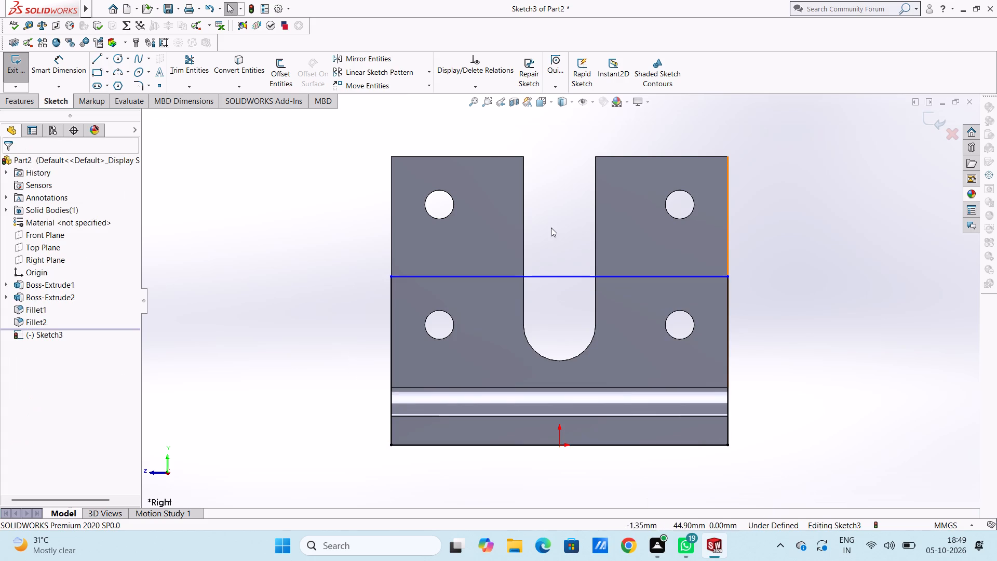
Dimension the rectangle's left vertical side at 35 mm.
{"action": "left_click", "coordinate": [56, 70]}
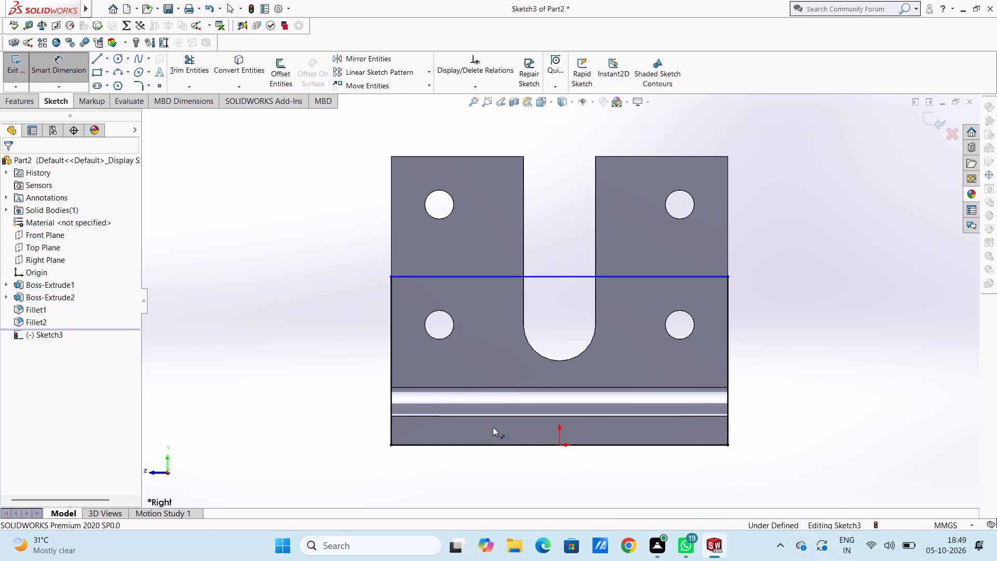
{"action": "left_click", "coordinate": [391, 334]}
{"action": "left_click", "coordinate": [271, 363]}
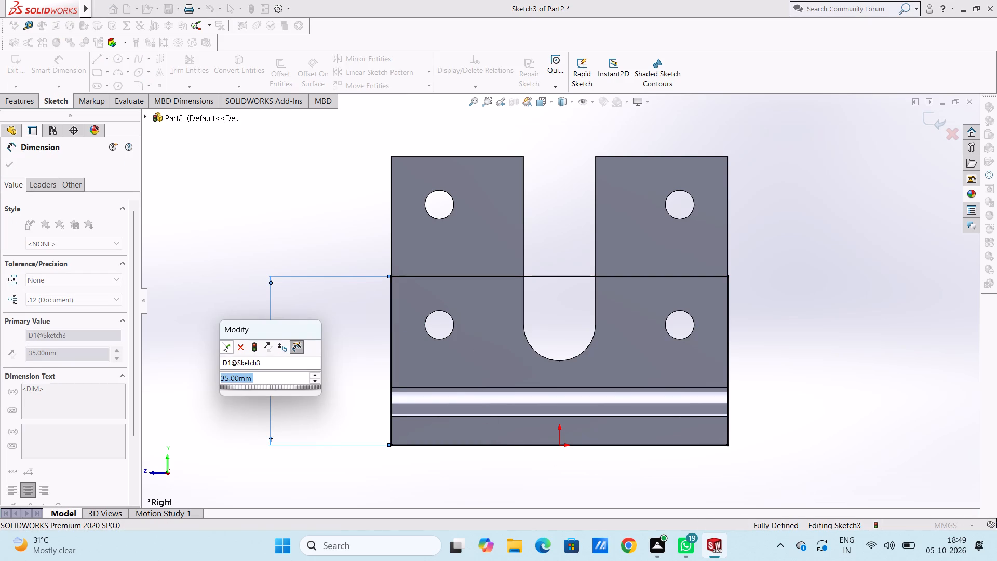
{"action": "left_click", "coordinate": [224, 343]}
{"action": "left_click", "coordinate": [220, 311]}
Draw a three-point semicircular arc above the rectangle, joining its two top corners and centred on its top edge.
{"action": "scroll", "coordinate": [220, 293], "scroll_direction": "up", "scroll_amount": 3}
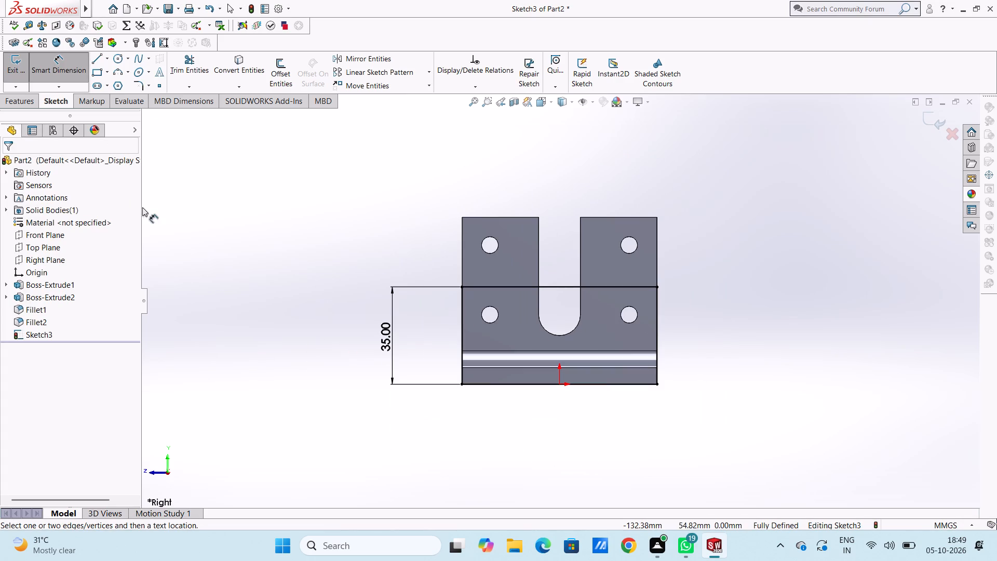
{"action": "left_click", "coordinate": [116, 71]}
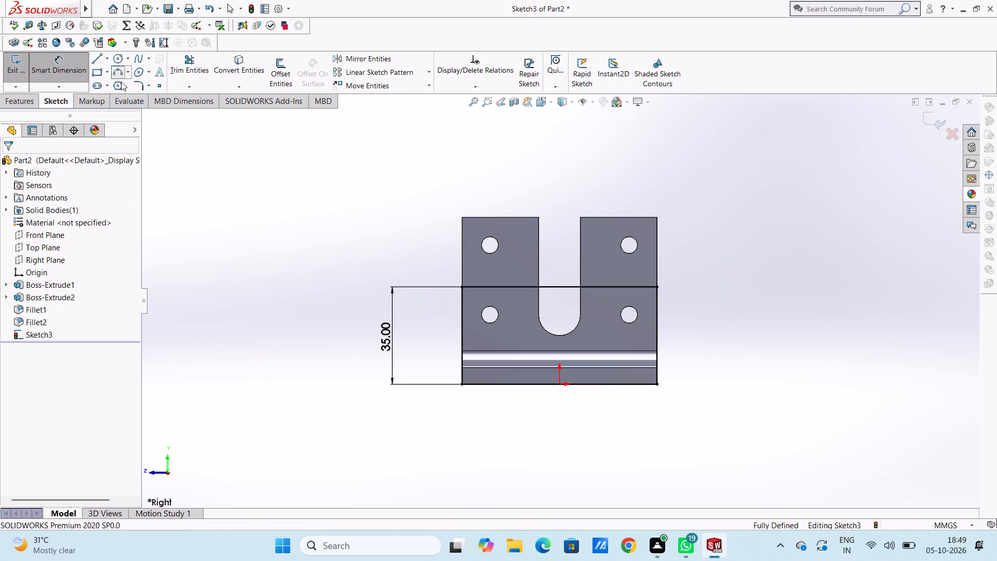
{"action": "left_click", "coordinate": [462, 287]}
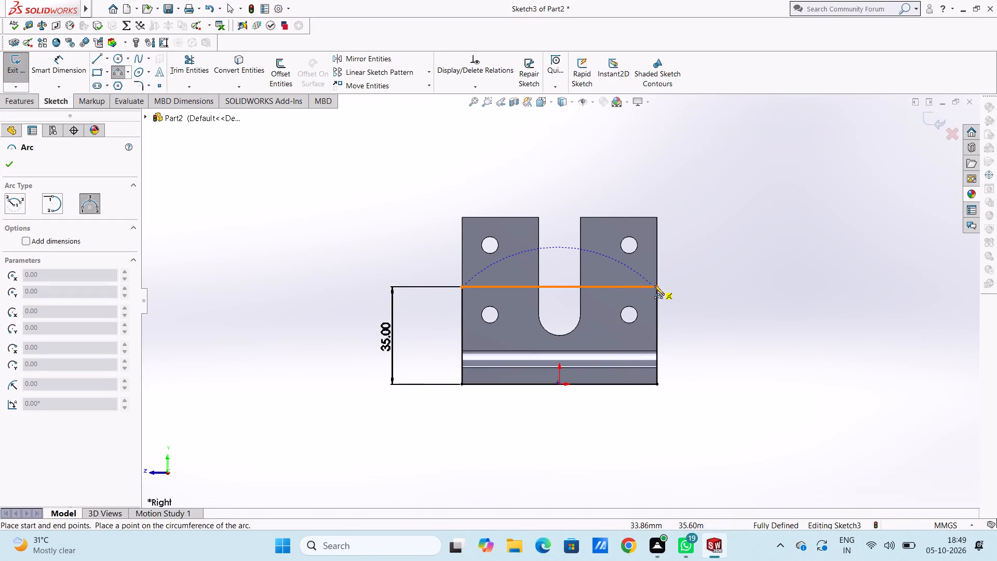
{"action": "left_click", "coordinate": [657, 287]}
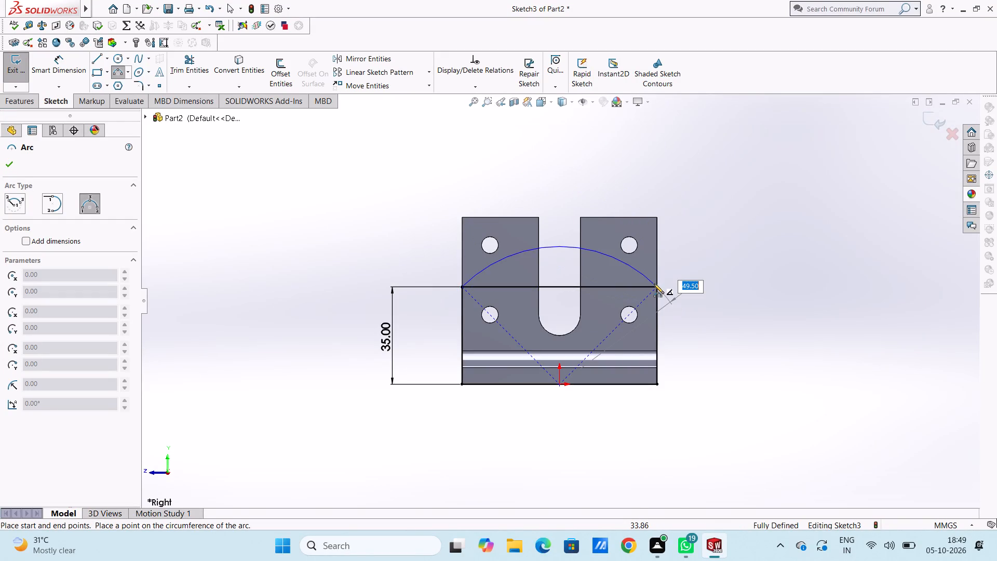
{"action": "left_click", "coordinate": [651, 256]}
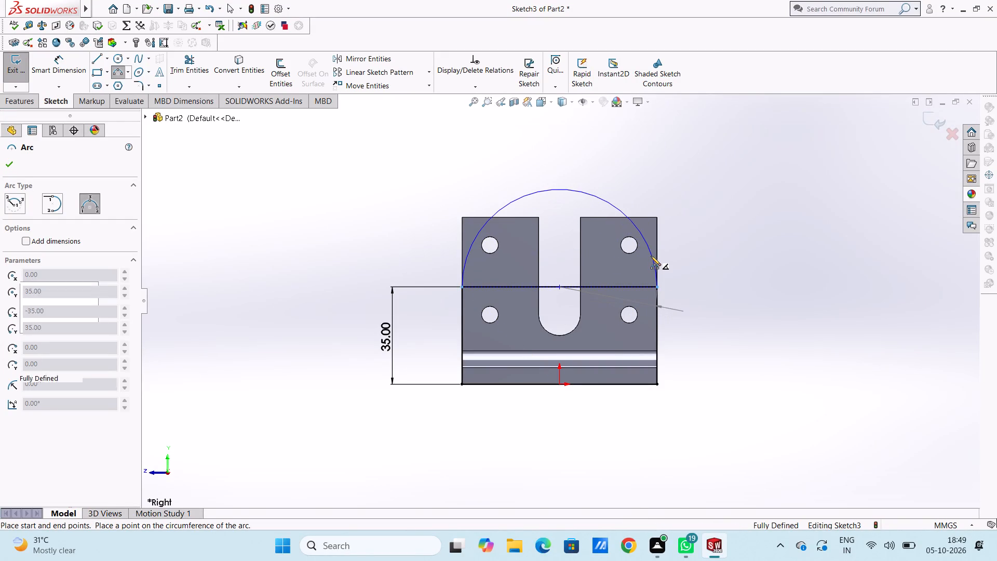
{"action": "left_click", "coordinate": [13, 164]}
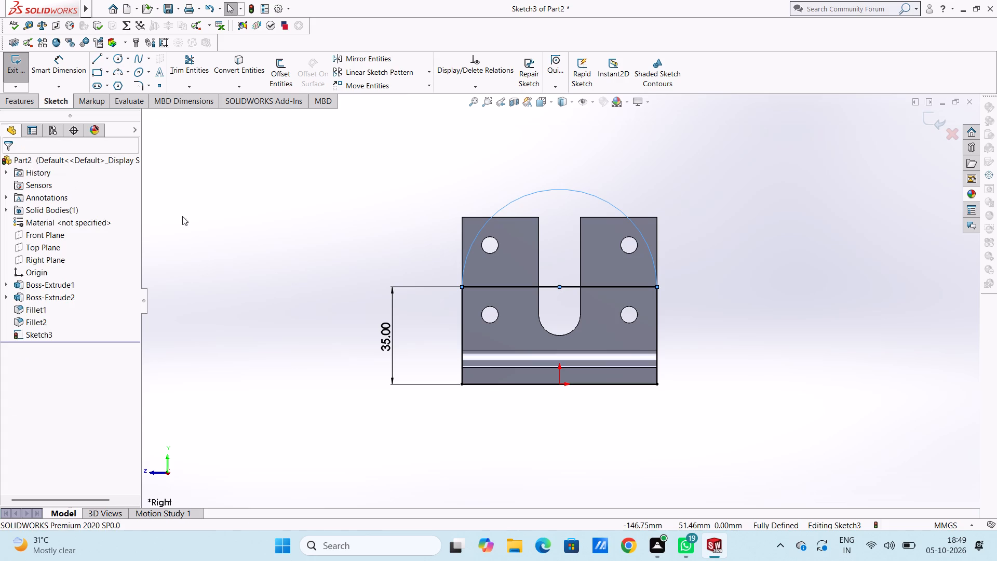
{"action": "left_click", "coordinate": [265, 255]}
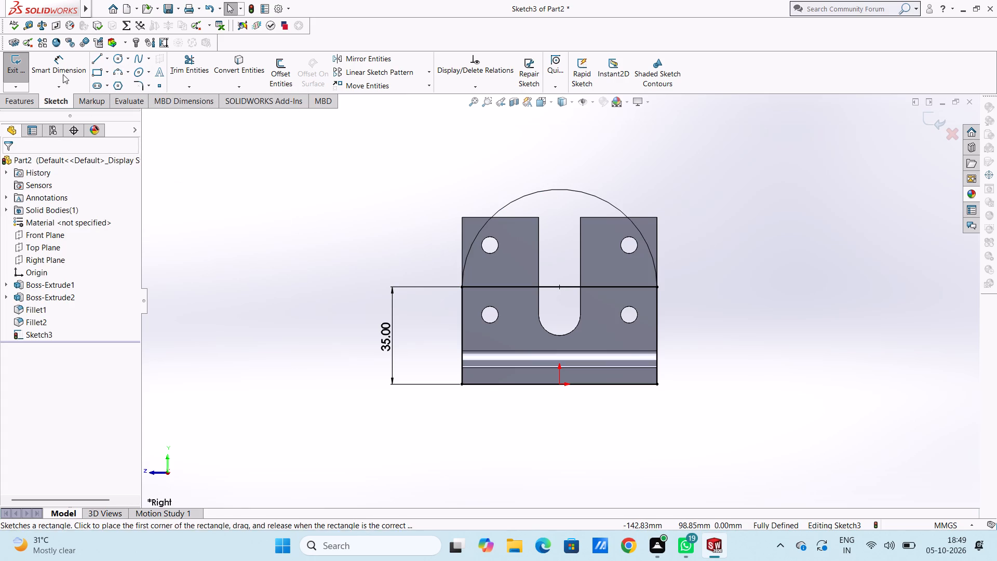
Trim away the horizontal line between the rectangle and the arc to leave one arched outline.
{"action": "left_click", "coordinate": [184, 68]}
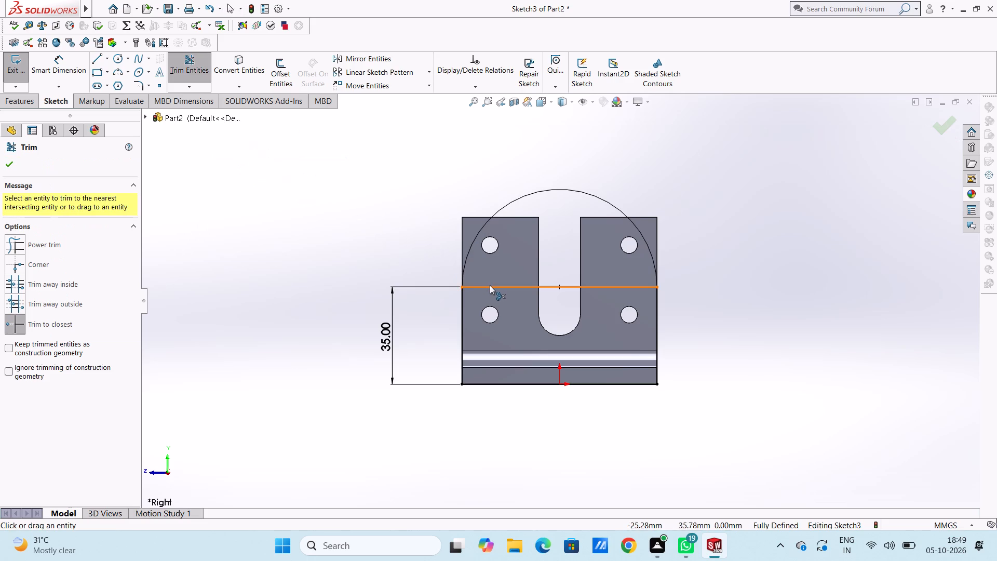
{"action": "left_click", "coordinate": [490, 285]}
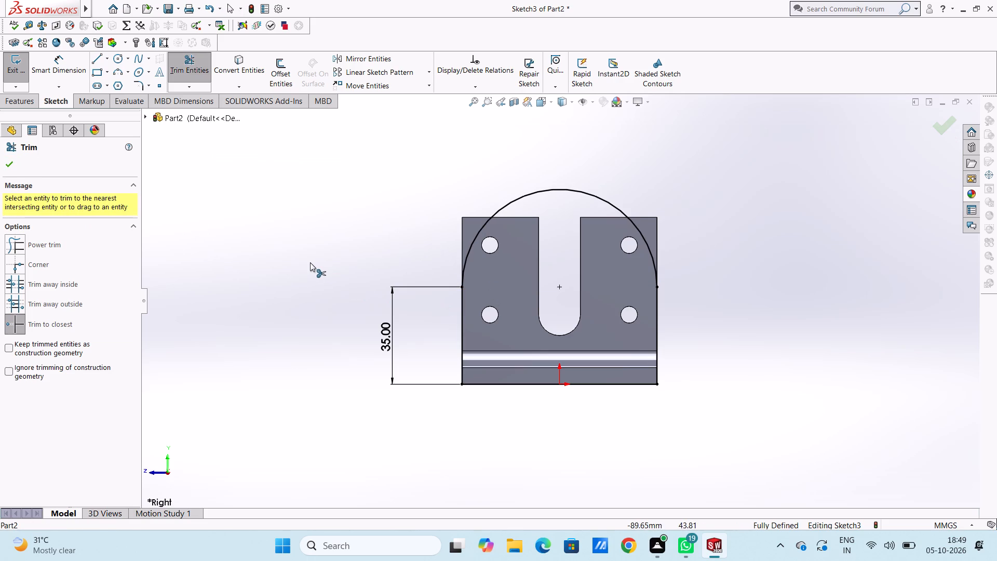
{"action": "key", "text": "Escape"}
{"action": "key", "text": "Escape"}
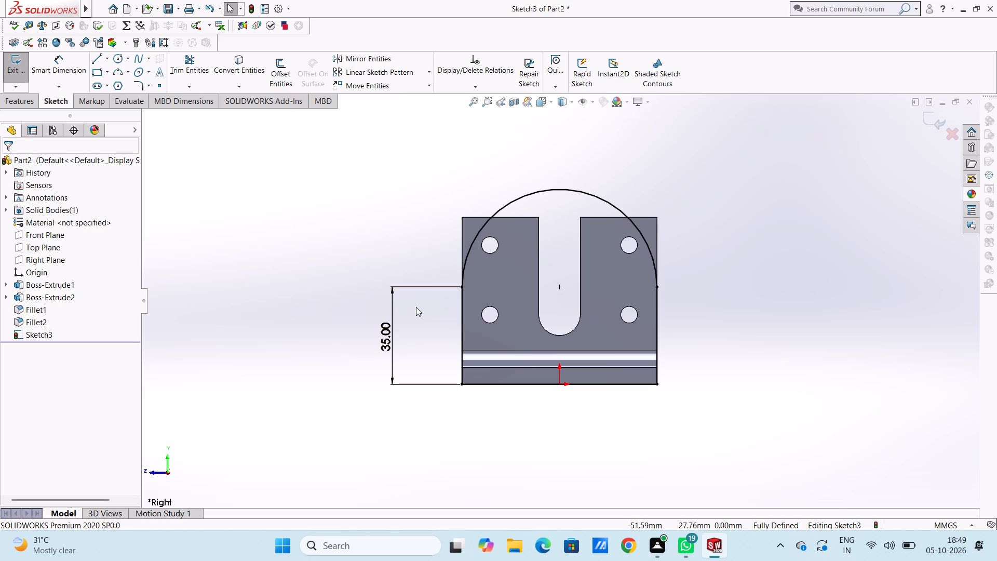
Draw two concentric circles of radius 20 mm and 12.5 mm centred on the arc's centre point.
{"action": "left_click", "coordinate": [116, 59]}
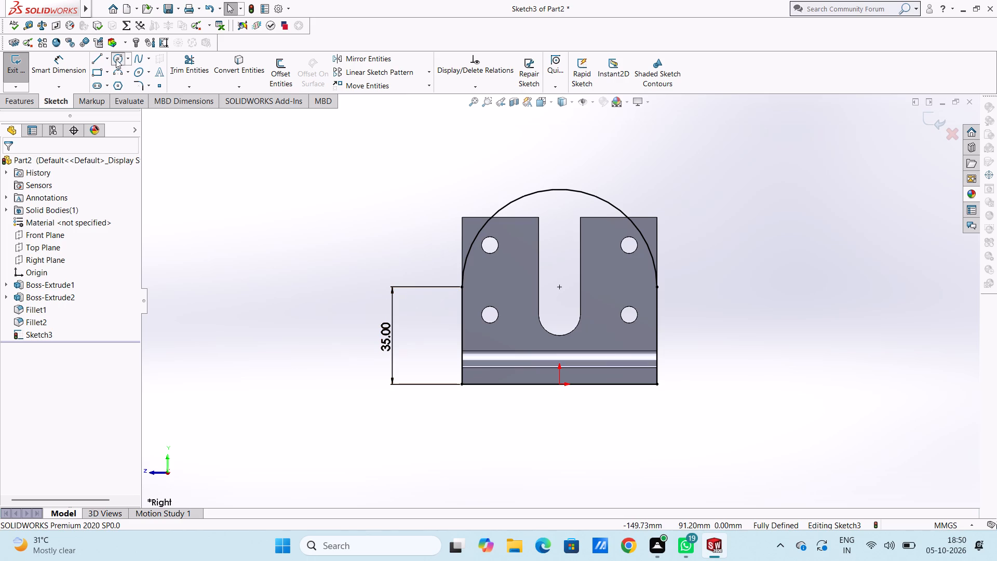
{"action": "left_click", "coordinate": [558, 288]}
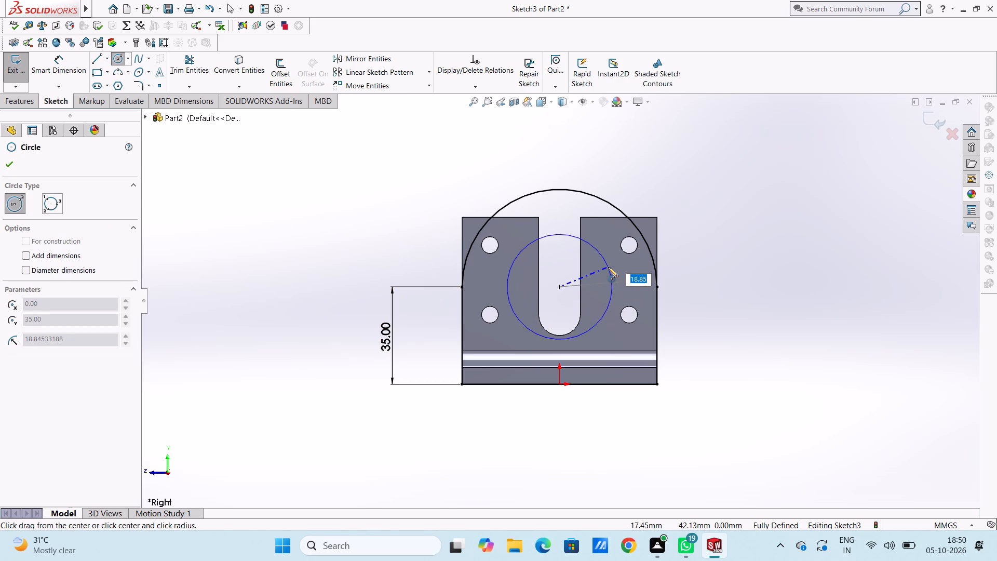
{"action": "type", "text": "20"}
{"action": "key", "text": "Return"}
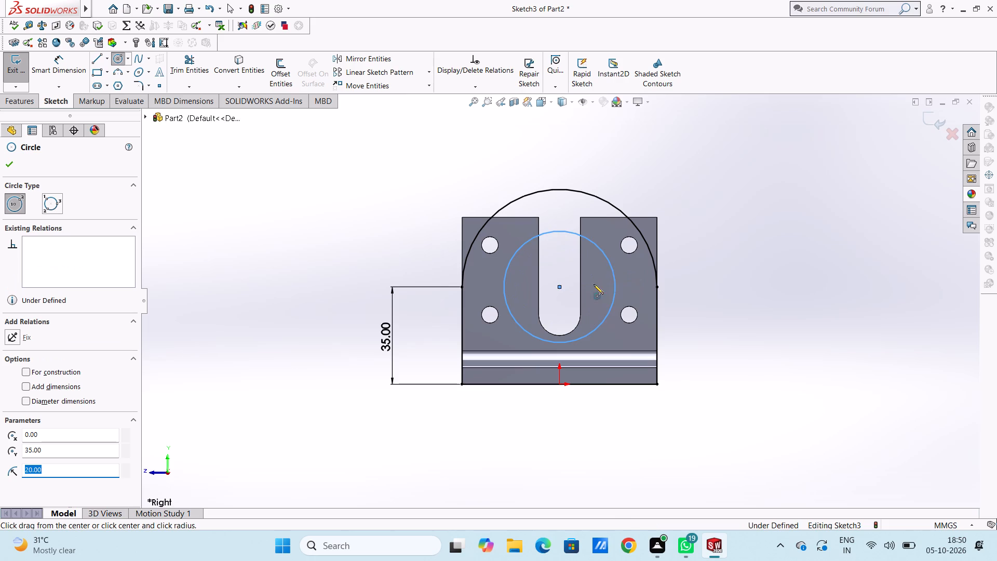
{"action": "left_click", "coordinate": [559, 287]}
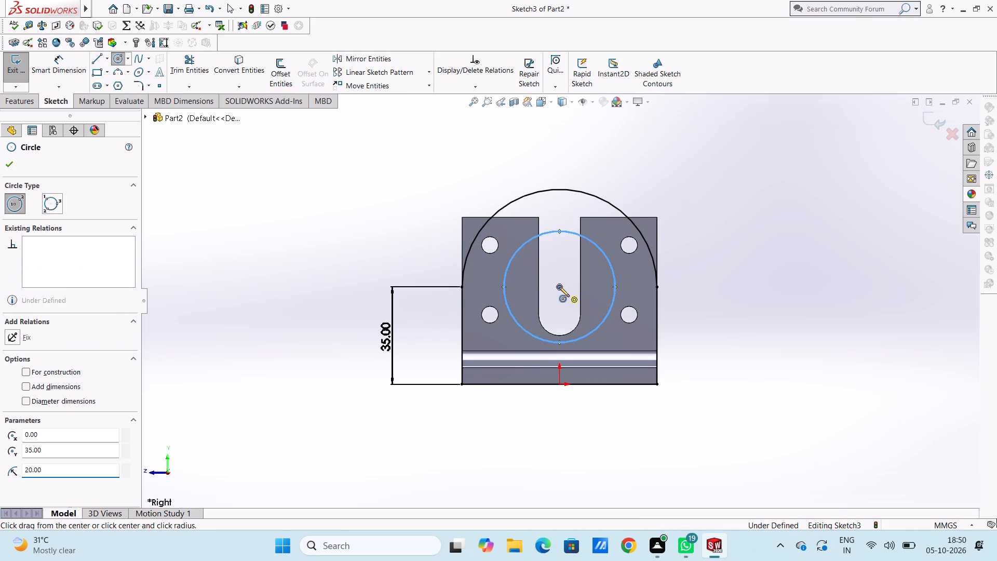
{"action": "type", "text": "12.5"}
{"action": "key", "text": "Return"}
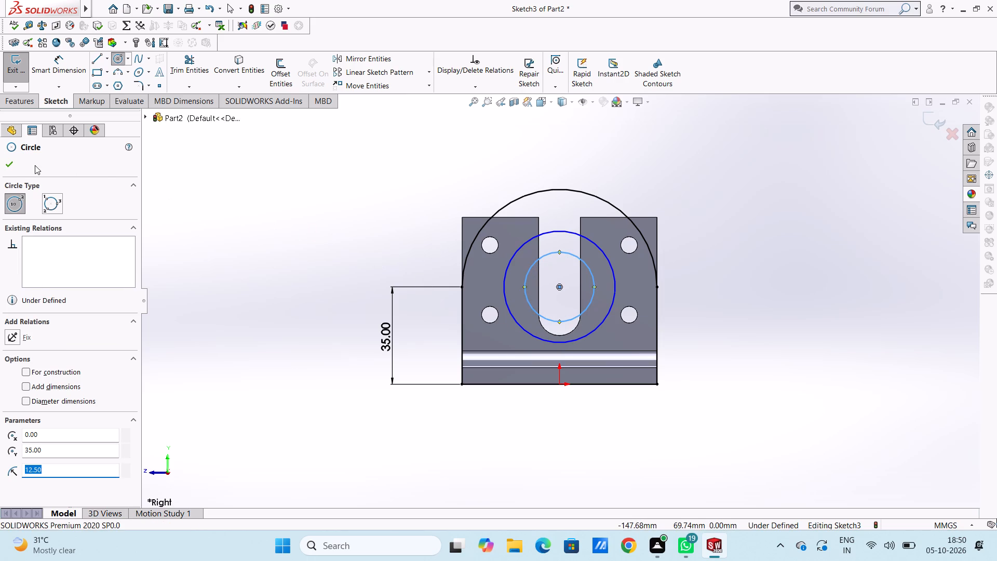
{"action": "left_click", "coordinate": [14, 160]}
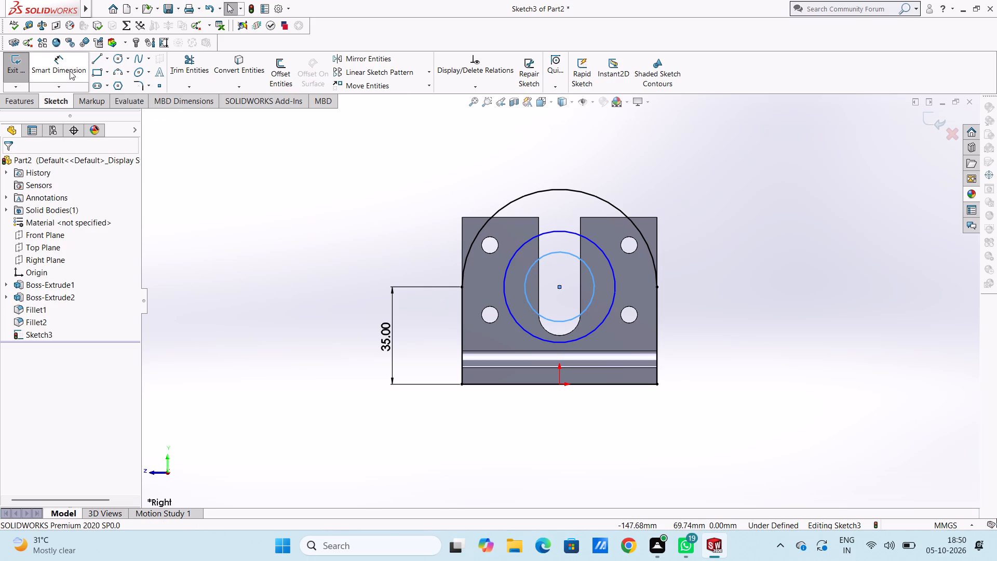
Dimension the inner circle's diameter at 25 mm and the outer circle's diameter at 40 mm.
{"action": "left_click", "coordinate": [69, 65]}
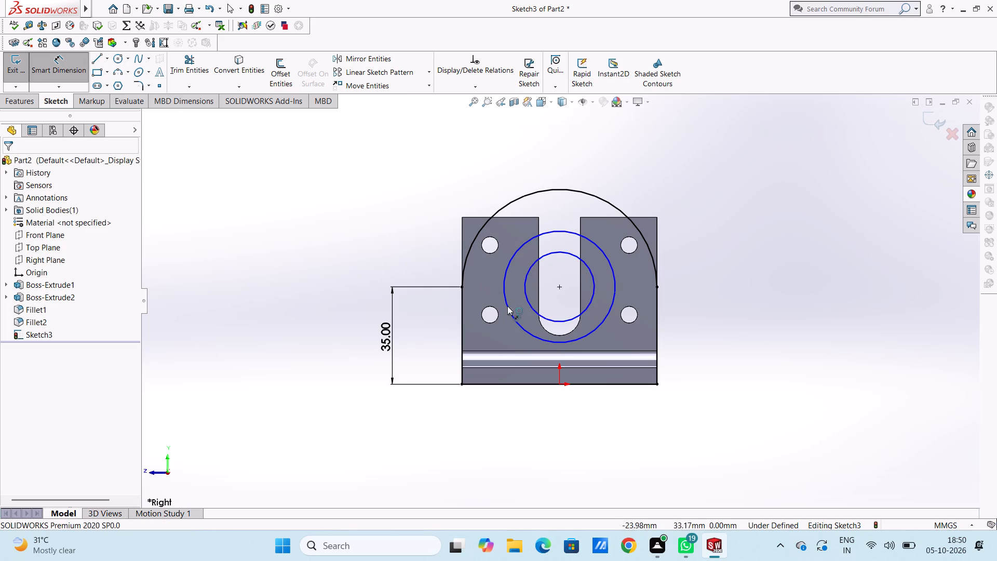
{"action": "left_click", "coordinate": [560, 323]}
{"action": "left_click", "coordinate": [832, 449]}
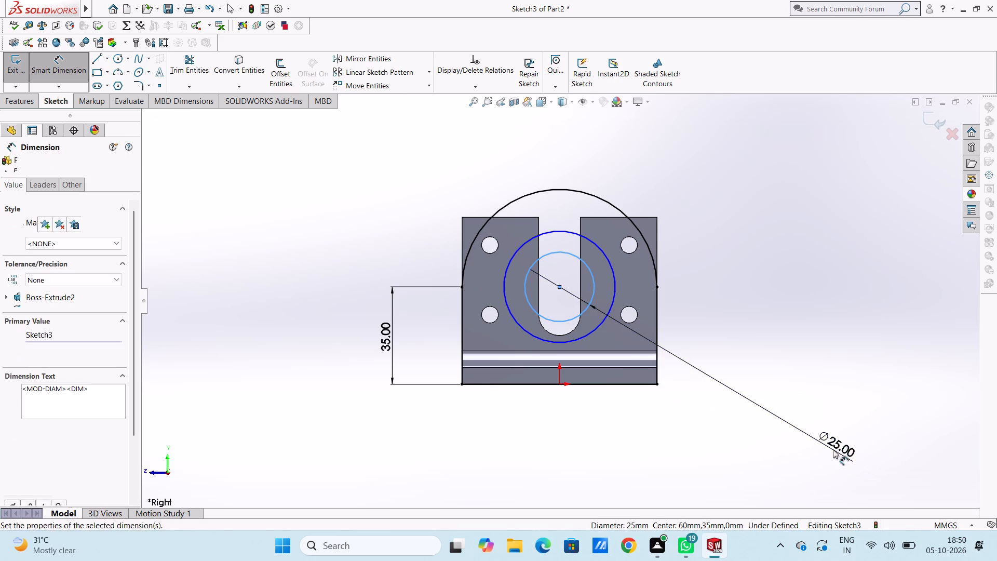
{"action": "left_click", "coordinate": [786, 434]}
{"action": "left_click", "coordinate": [729, 446]}
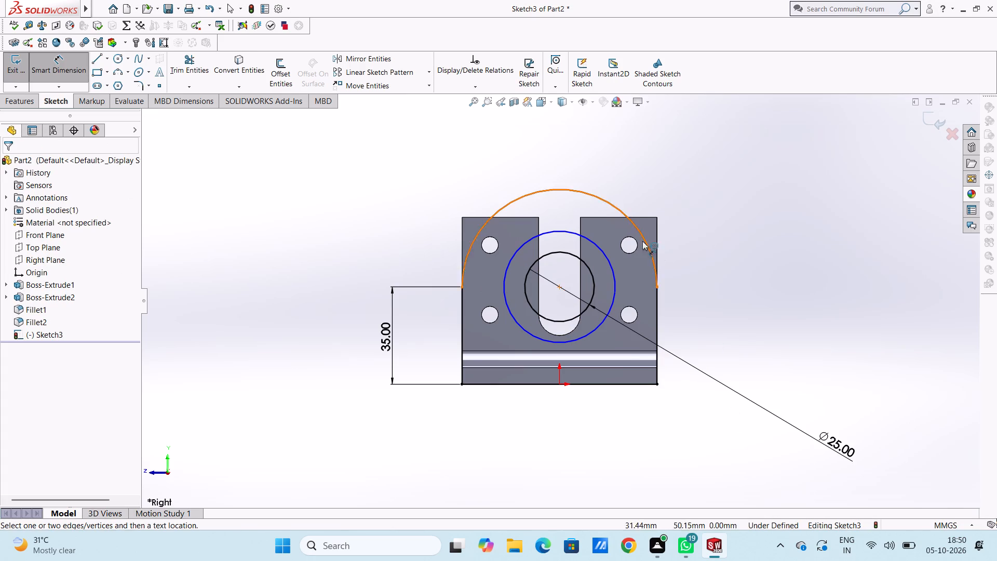
{"action": "left_click", "coordinate": [611, 268]}
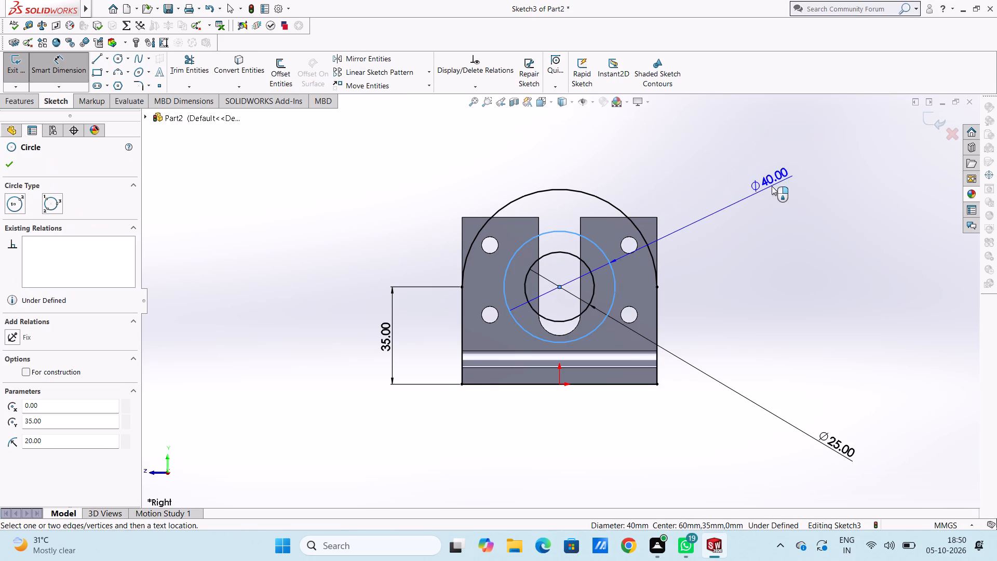
{"action": "left_click", "coordinate": [772, 186]}
{"action": "left_click", "coordinate": [725, 171]}
{"action": "left_click", "coordinate": [692, 171]}
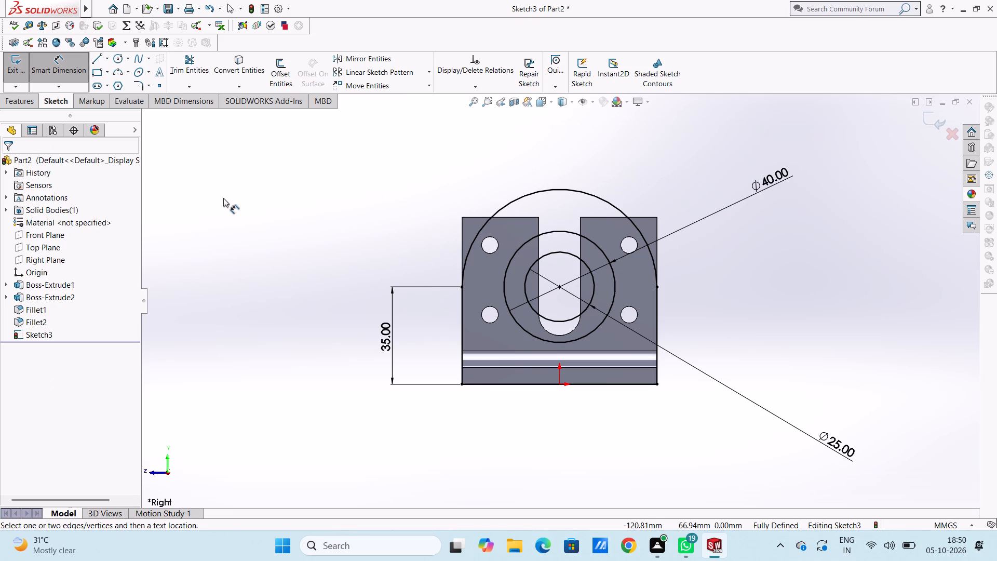
{"action": "key", "text": "Escape"}
{"action": "key", "text": "Escape"}
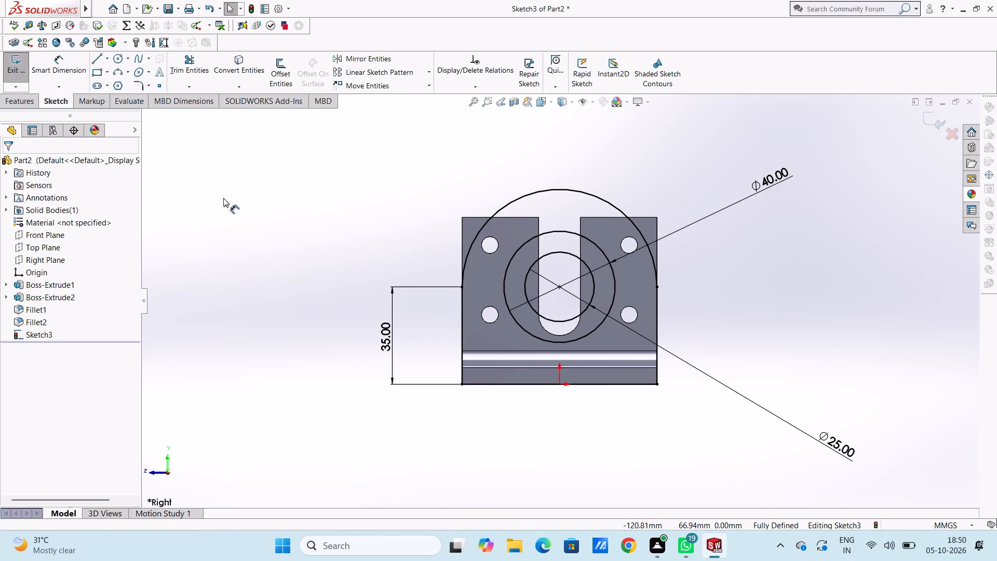
Draw a circle of radius 3 mm centred on the top quadrant point of the 40 mm circle.
{"action": "left_click", "coordinate": [118, 58]}
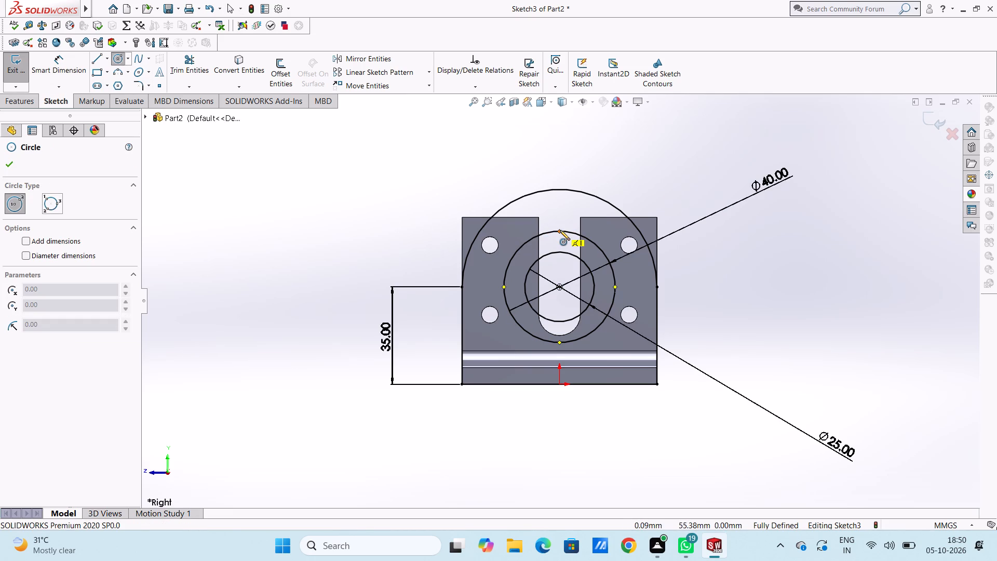
{"action": "left_click", "coordinate": [560, 230]}
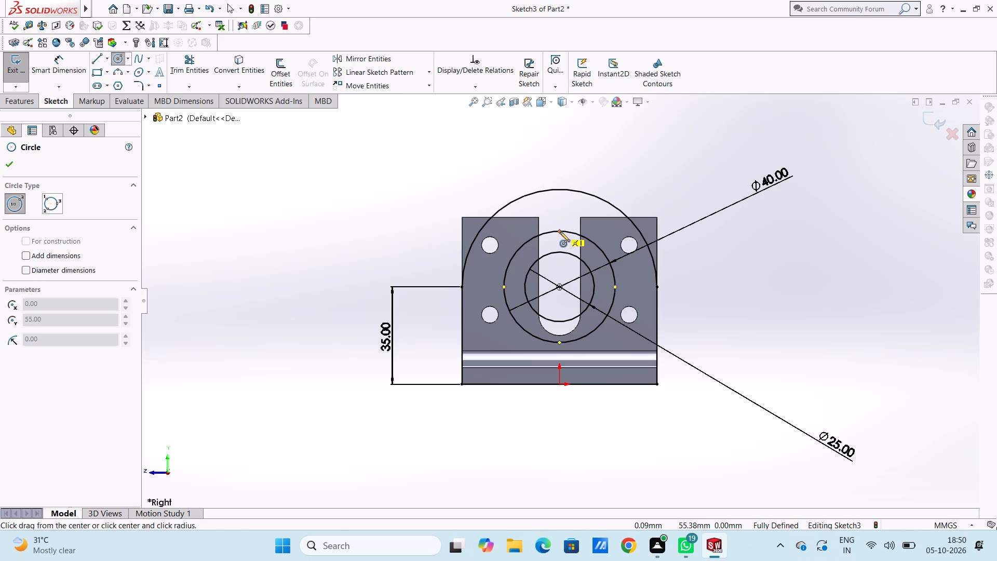
{"action": "key", "text": "3"}
{"action": "key", "text": "Return"}
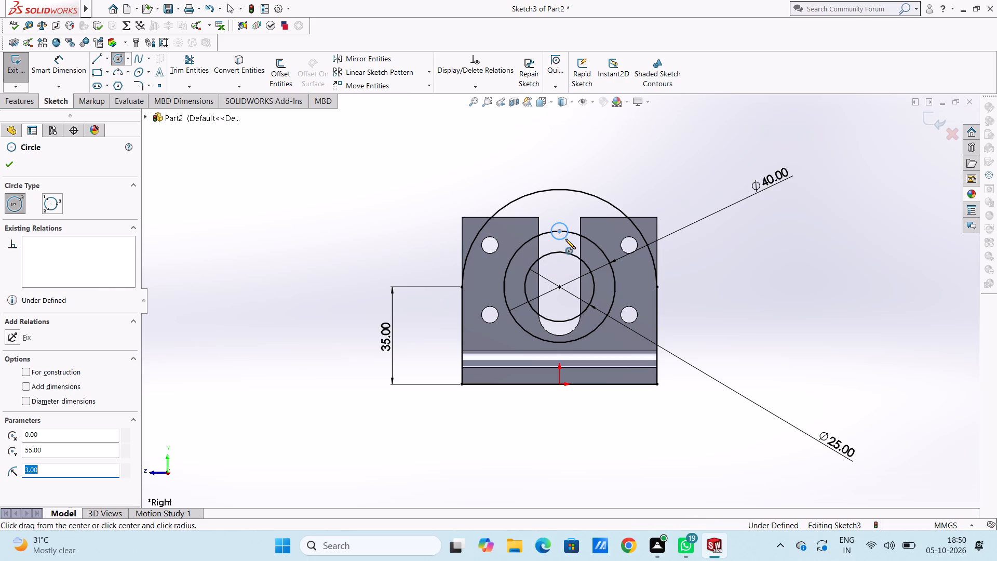
{"action": "left_click", "coordinate": [10, 165]}
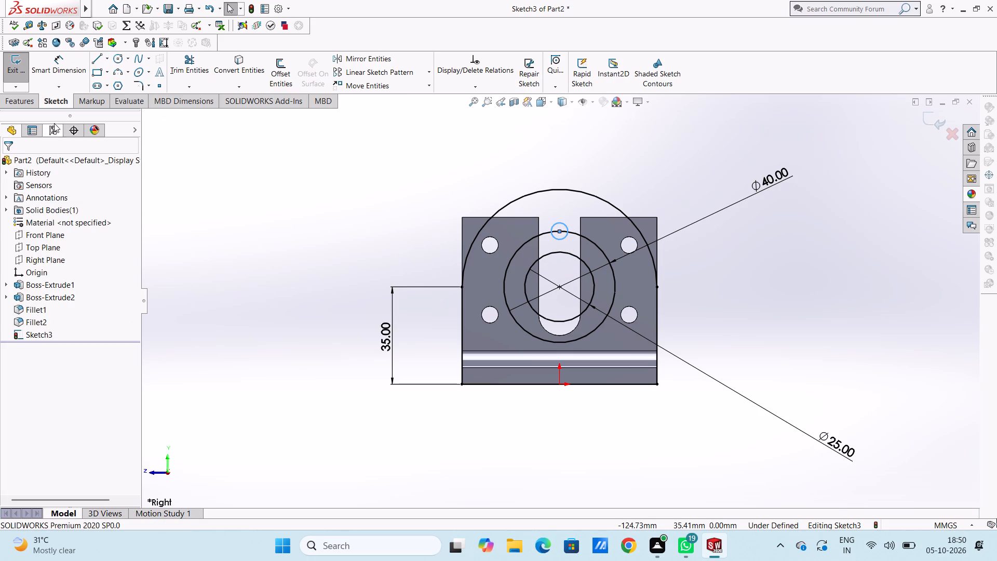
Dimension the small top circle's diameter at 6 mm.
{"action": "left_click", "coordinate": [71, 62]}
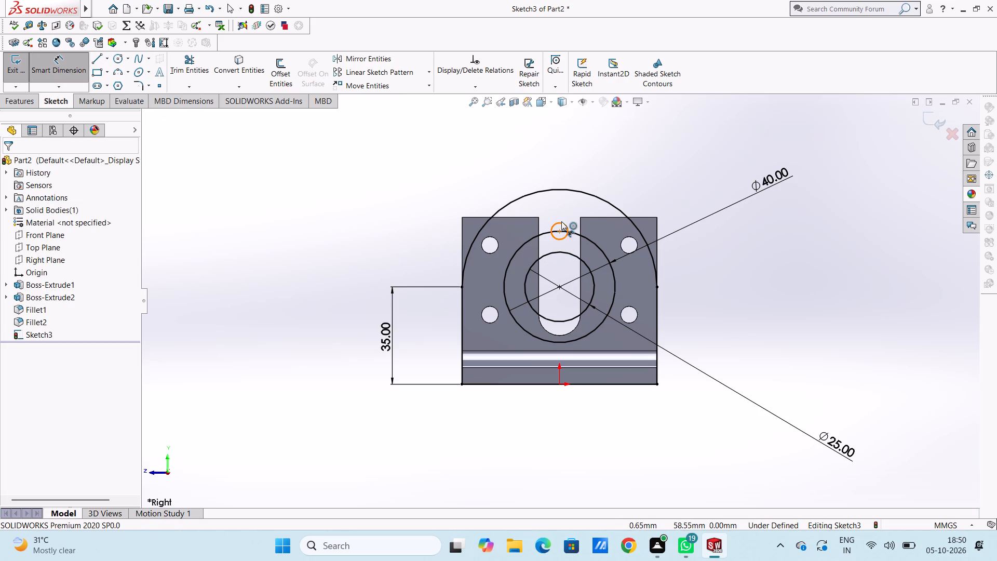
{"action": "left_click", "coordinate": [561, 221]}
{"action": "left_click", "coordinate": [654, 159]}
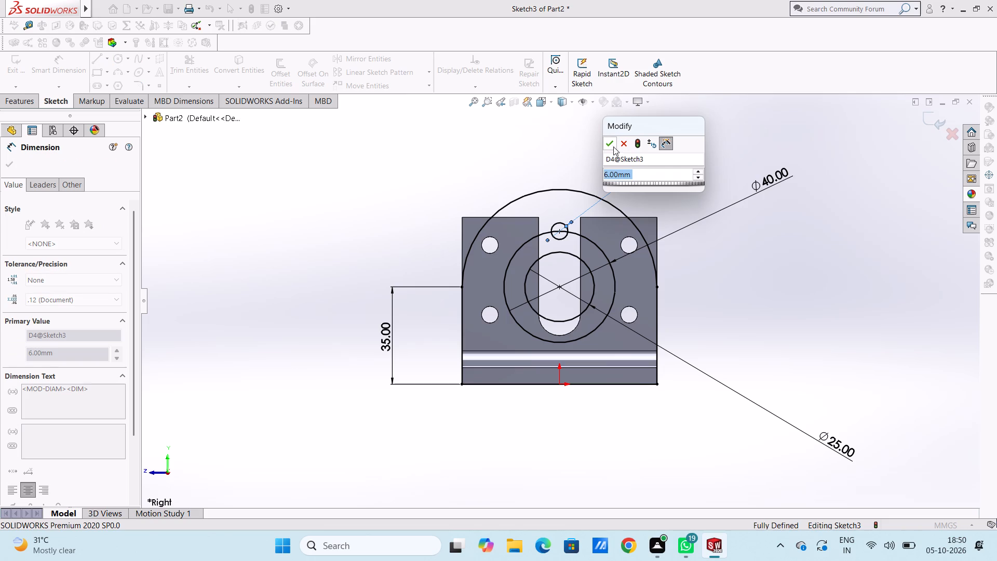
{"action": "left_click", "coordinate": [611, 143]}
{"action": "left_click", "coordinate": [580, 143]}
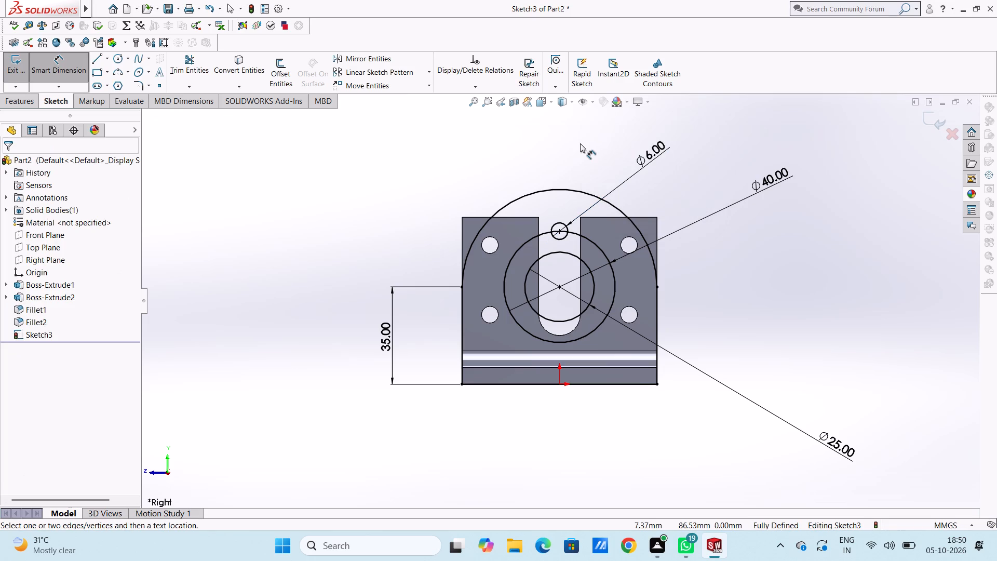
{"action": "key", "text": "Escape"}
{"action": "key", "text": "Escape"}
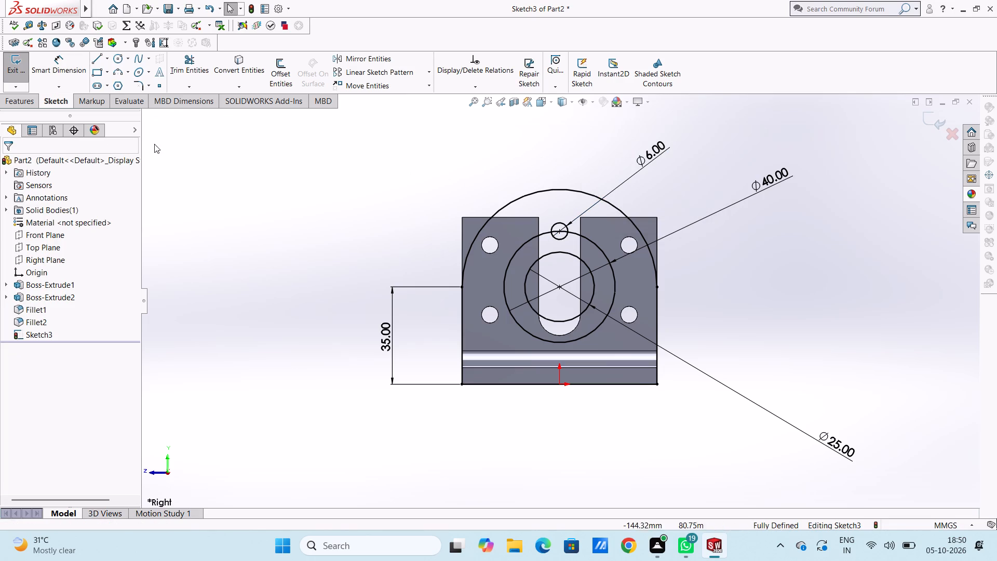
Circular-pattern the 6 mm circle around the arc's centre point with 4 equally spaced instances over 360 degrees.
{"action": "left_click", "coordinate": [555, 223]}
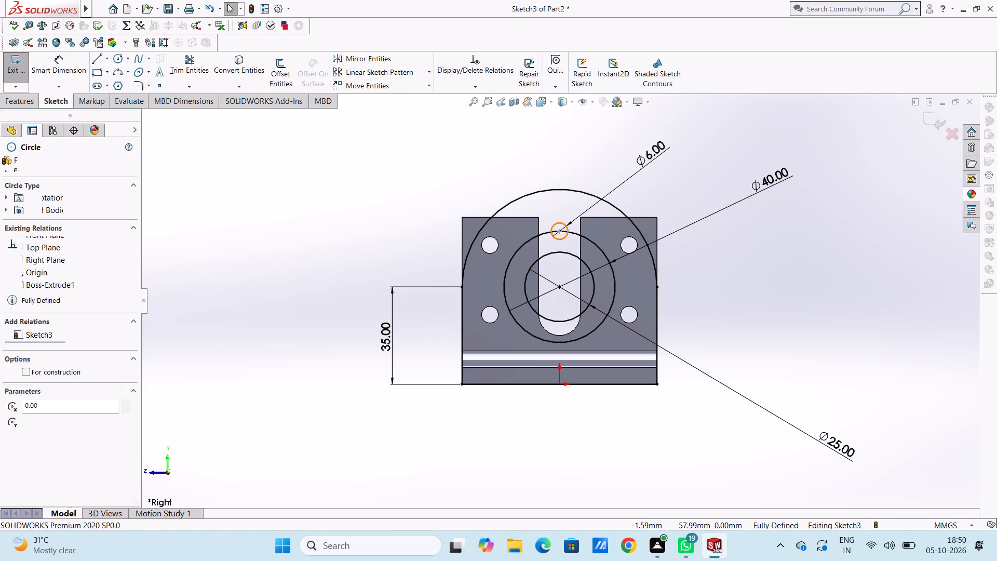
{"action": "left_click", "coordinate": [430, 73]}
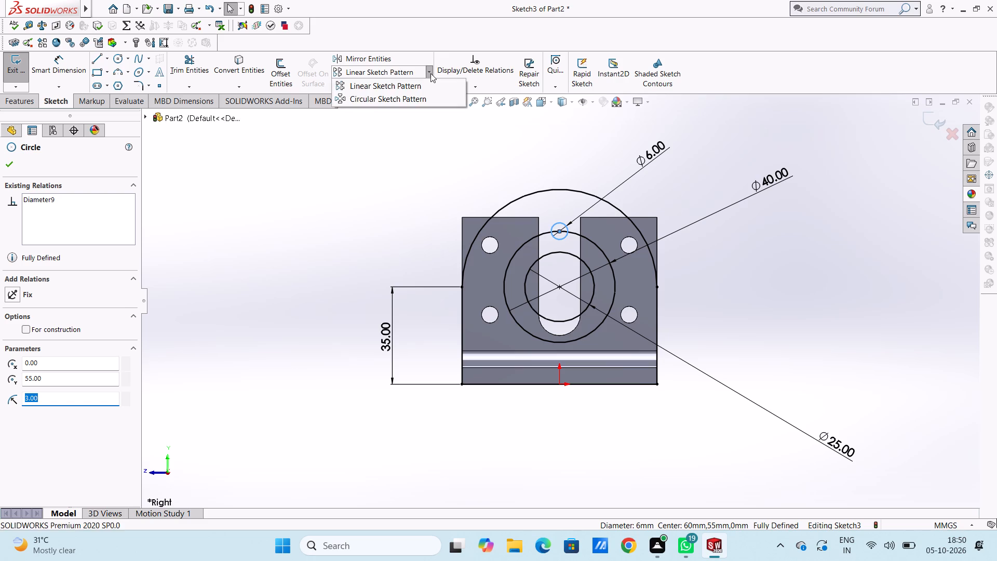
{"action": "left_click", "coordinate": [413, 98]}
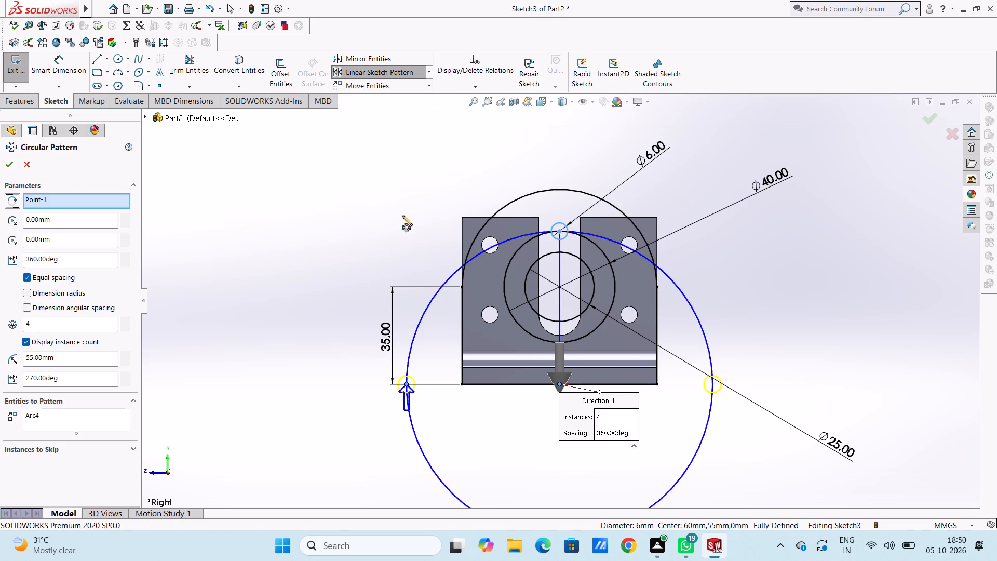
{"action": "right_click", "coordinate": [122, 202]}
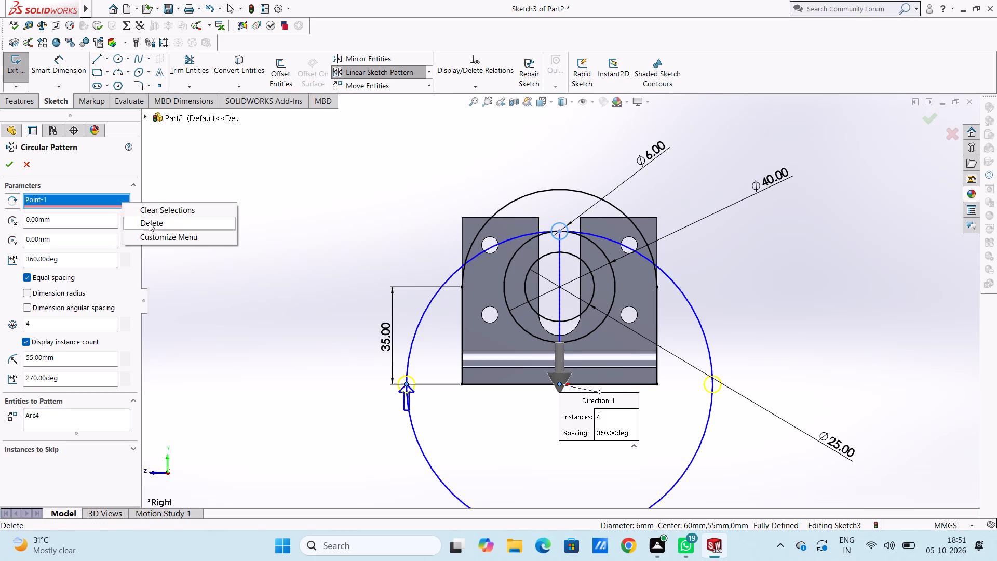
{"action": "left_click", "coordinate": [149, 222]}
{"action": "left_click", "coordinate": [558, 288]}
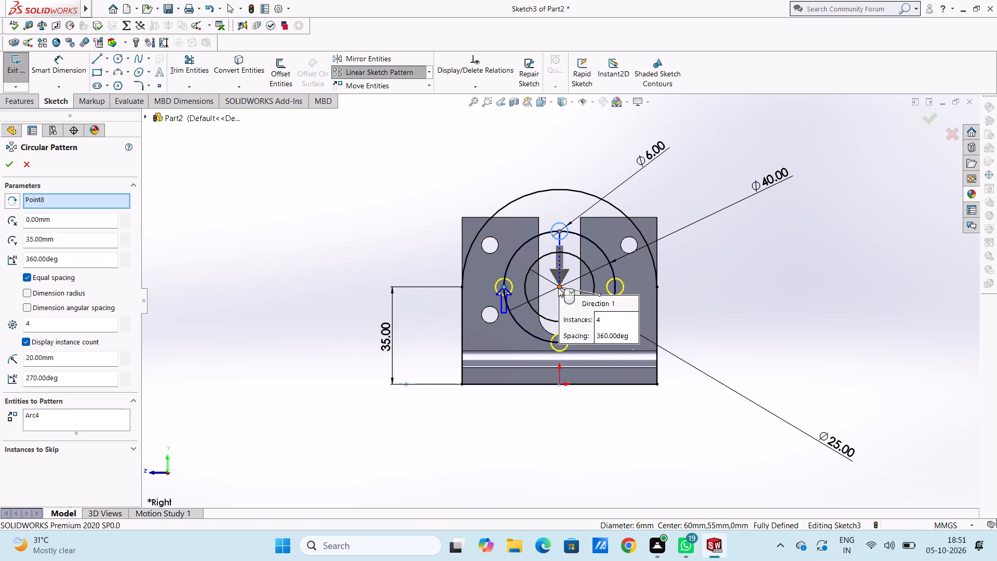
{"action": "left_click", "coordinate": [12, 166]}
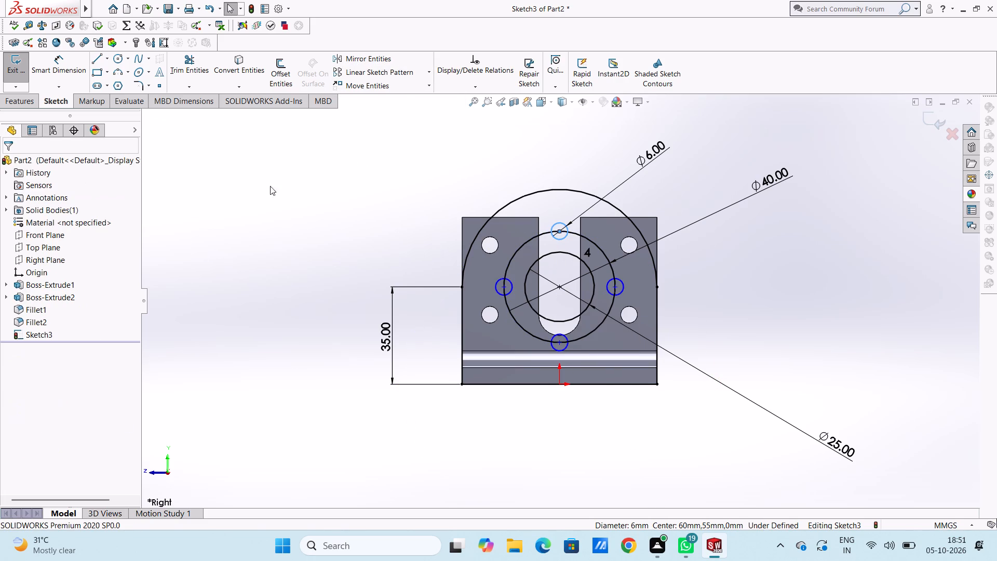
Delete the 40 mm circle that runs through the four small circles.
{"action": "left_click", "coordinate": [530, 241]}
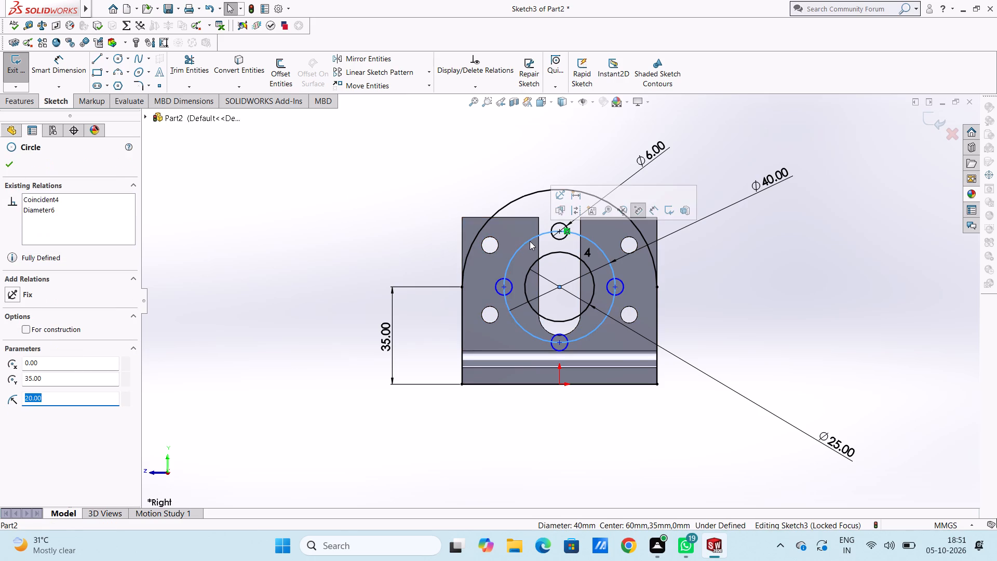
{"action": "key", "text": "Delete"}
{"action": "left_click", "coordinate": [436, 276]}
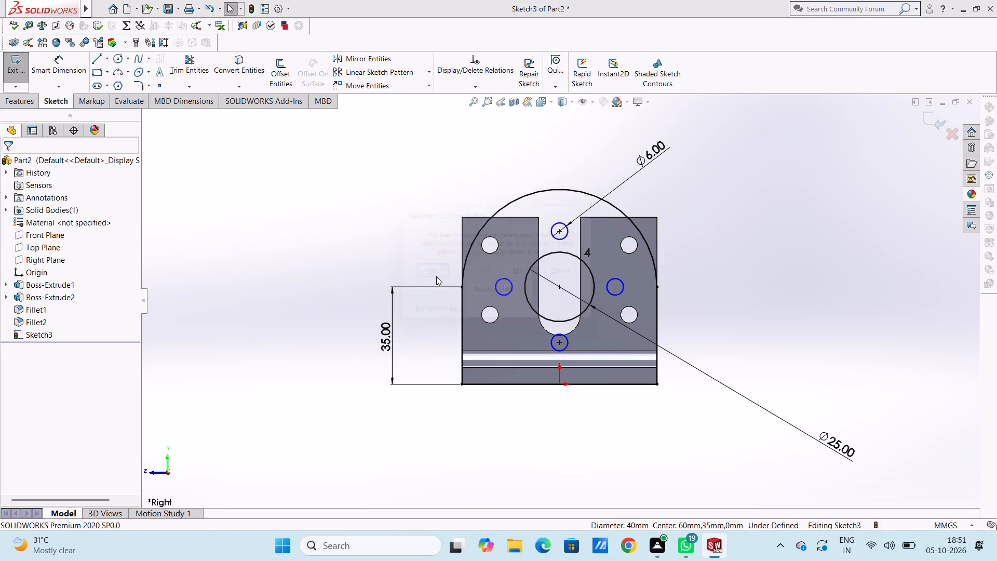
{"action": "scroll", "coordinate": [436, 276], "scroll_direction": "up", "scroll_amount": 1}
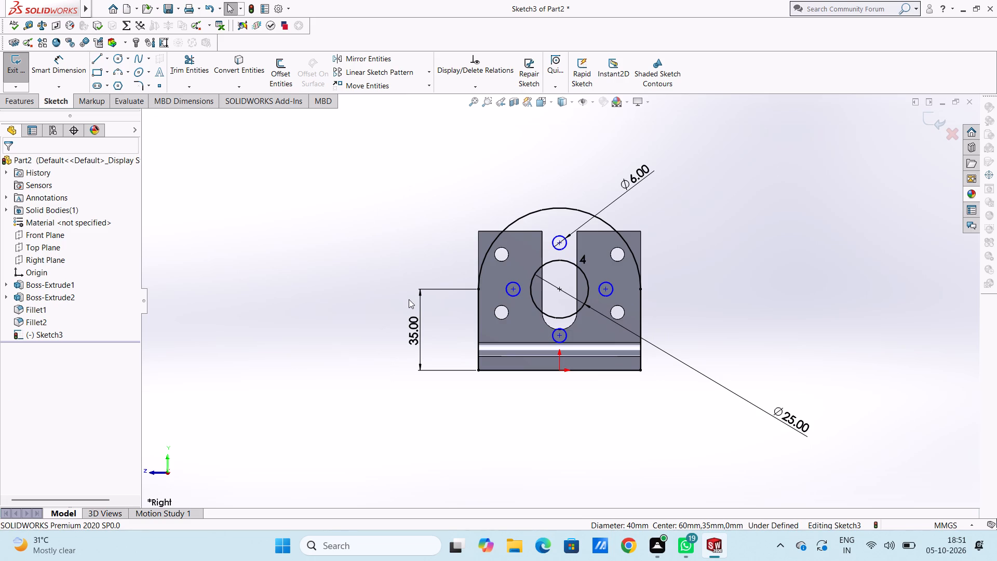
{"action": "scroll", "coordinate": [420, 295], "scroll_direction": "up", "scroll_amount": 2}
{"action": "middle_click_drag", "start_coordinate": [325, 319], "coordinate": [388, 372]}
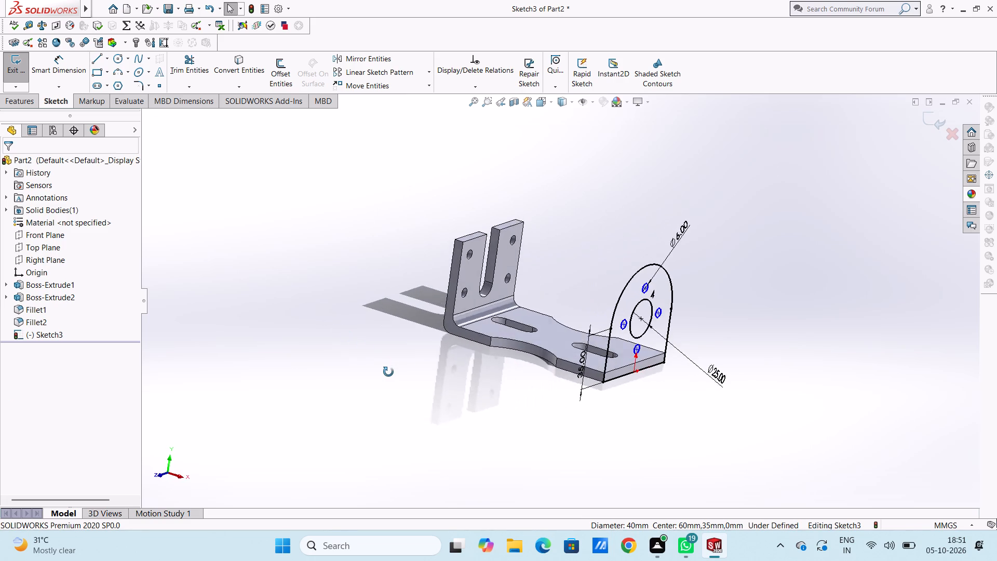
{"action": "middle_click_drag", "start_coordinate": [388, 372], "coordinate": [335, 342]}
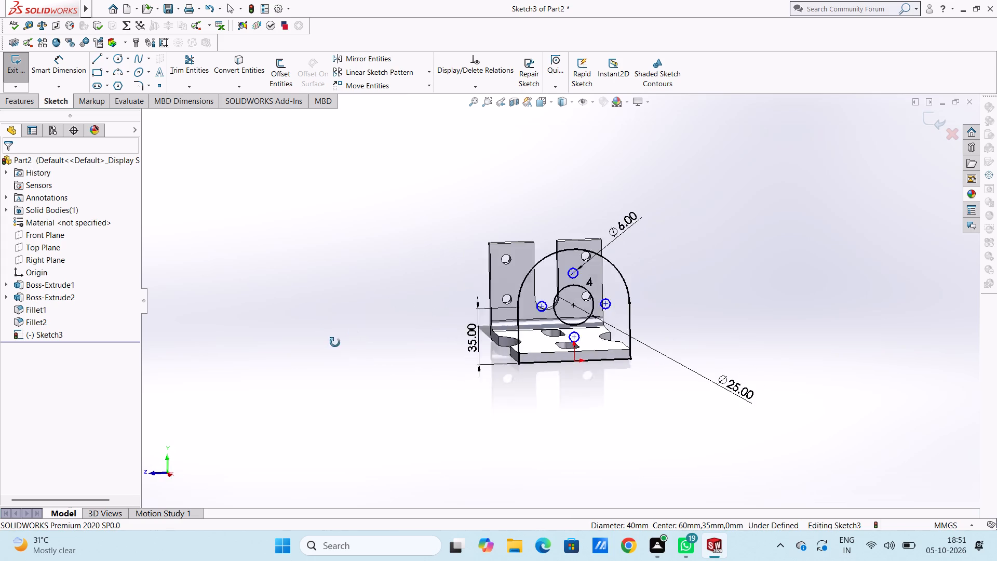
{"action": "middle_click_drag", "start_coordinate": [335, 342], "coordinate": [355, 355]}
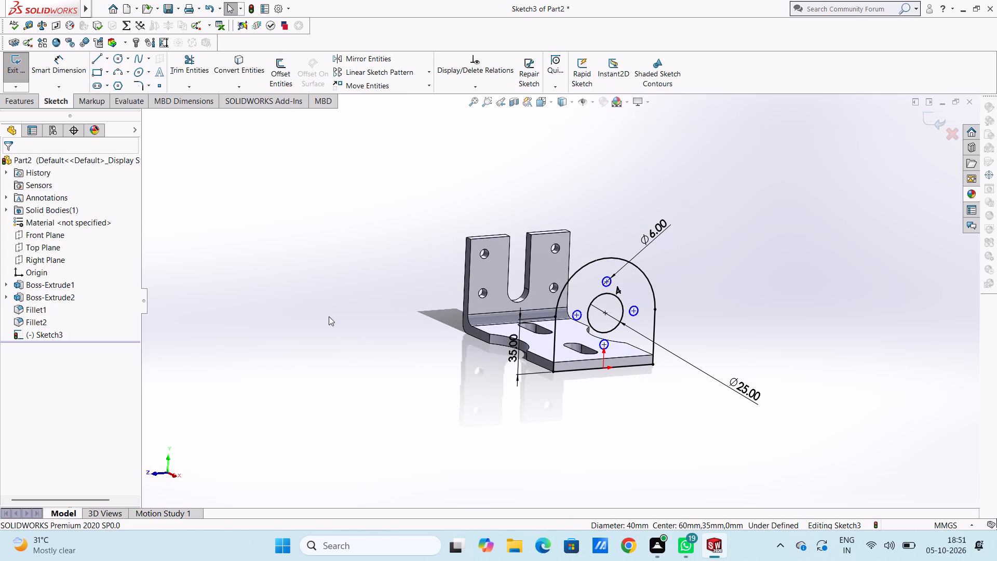
Extrude the arched end wall sketch 6 mm in the reversed direction, inward over the base plate, merged with the body.
{"action": "left_click", "coordinate": [19, 99]}
{"action": "left_click", "coordinate": [22, 77]}
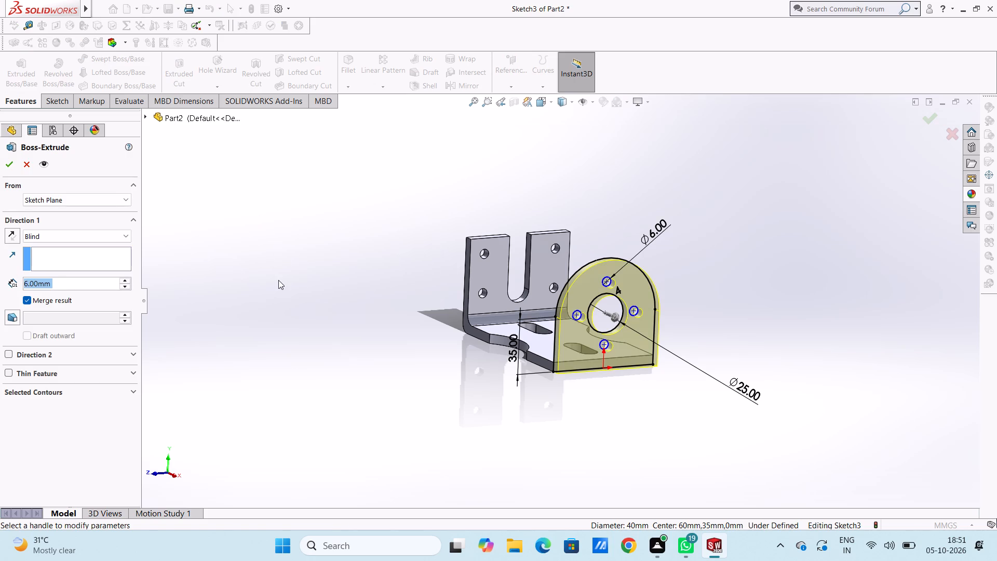
{"action": "middle_click_drag", "start_coordinate": [285, 283], "coordinate": [341, 322]}
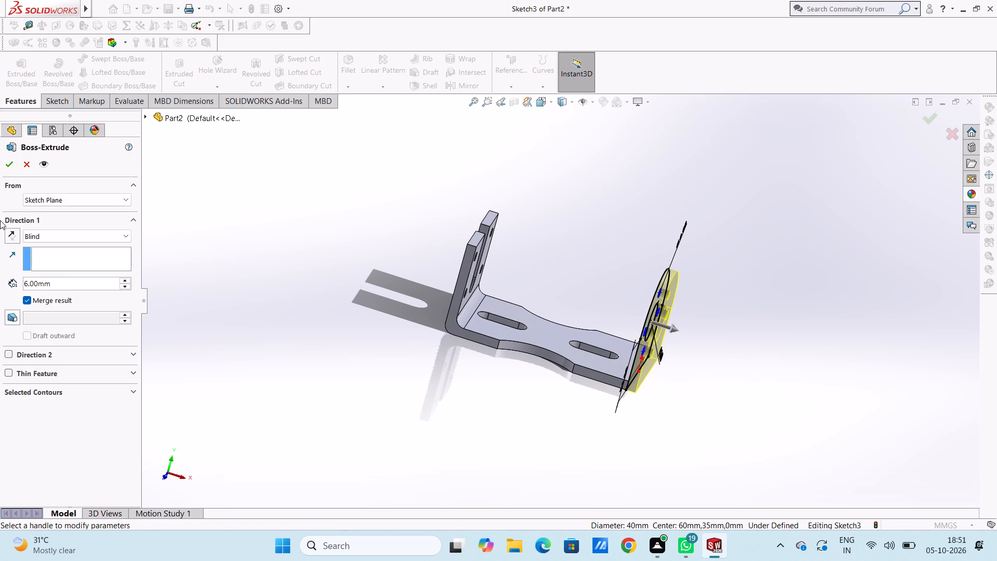
{"action": "left_click", "coordinate": [12, 230]}
{"action": "left_click", "coordinate": [11, 169]}
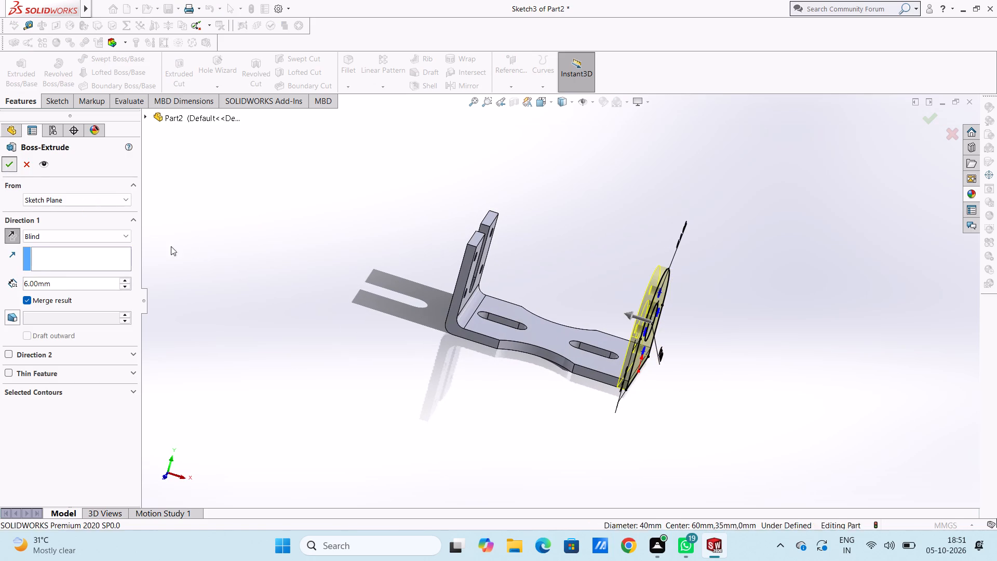
{"action": "left_click", "coordinate": [183, 260]}
Fillet the outer bottom edge of the arched end wall with a 6 mm radius.
{"action": "middle_click_drag", "start_coordinate": [206, 286], "coordinate": [219, 291]}
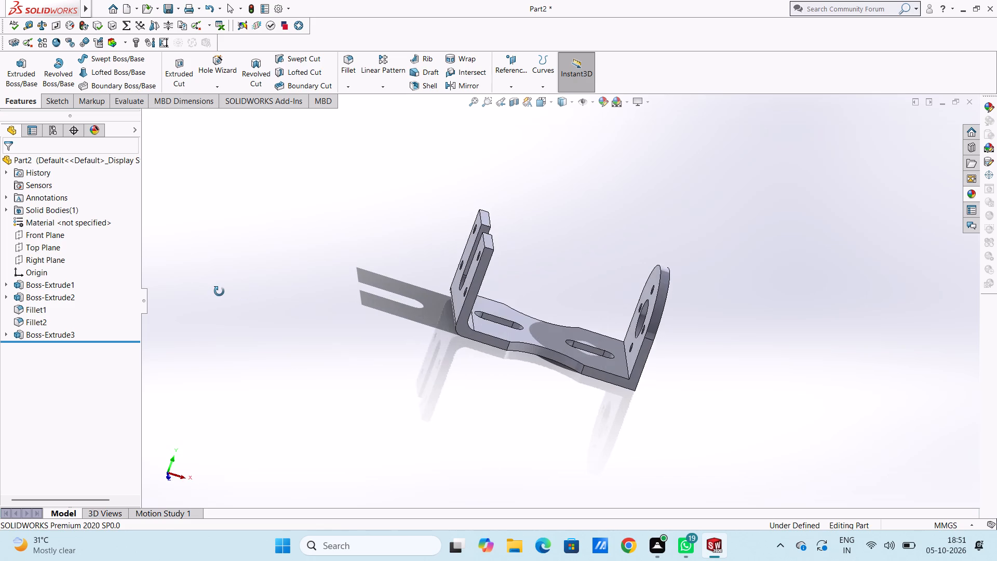
{"action": "middle_click_drag", "start_coordinate": [219, 291], "coordinate": [203, 225]}
{"action": "middle_click_drag", "start_coordinate": [296, 346], "coordinate": [251, 326]}
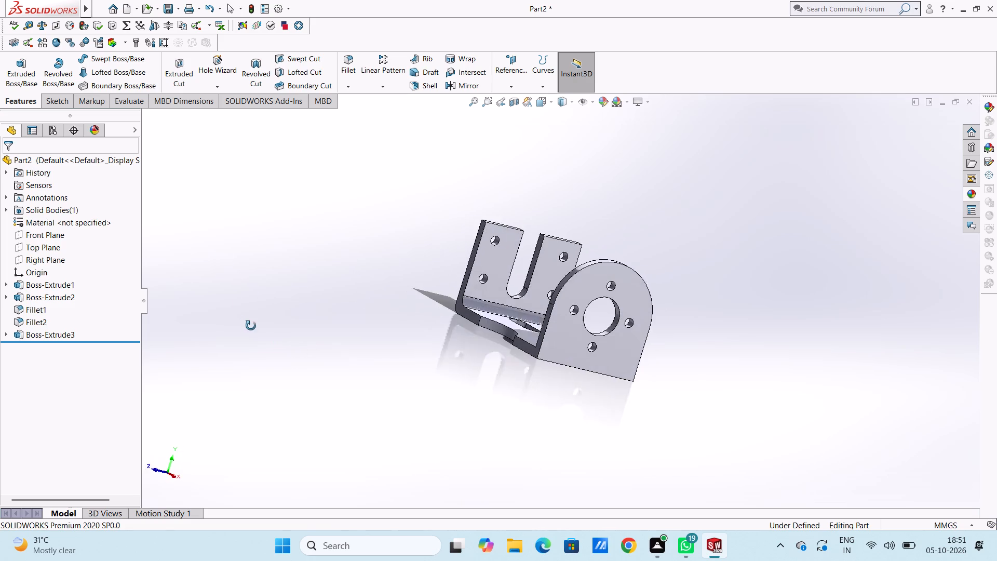
{"action": "middle_click_drag", "start_coordinate": [251, 326], "coordinate": [287, 339]}
{"action": "scroll", "coordinate": [632, 382], "scroll_direction": "down", "scroll_amount": 3}
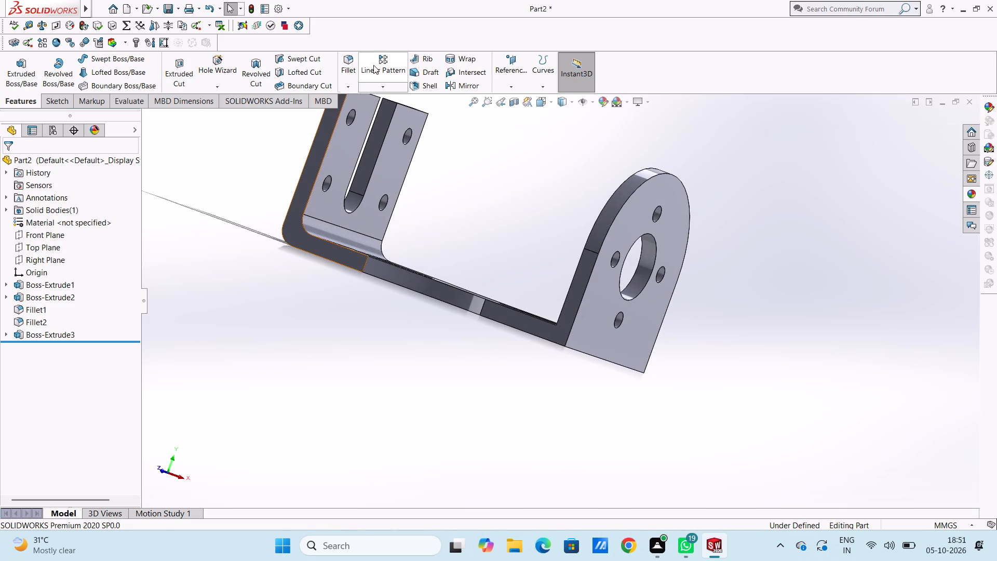
{"action": "left_click", "coordinate": [349, 57]}
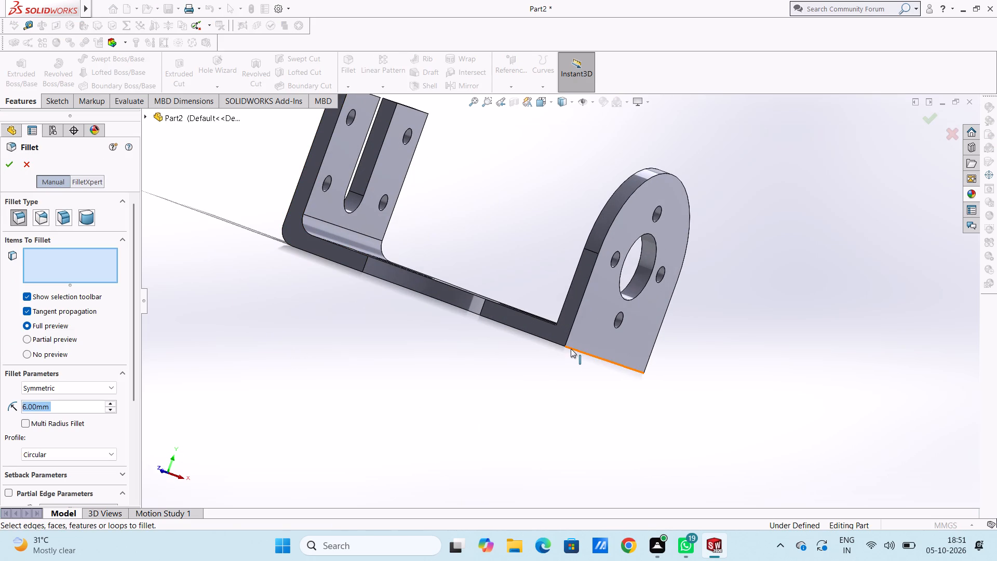
{"action": "left_click", "coordinate": [571, 349]}
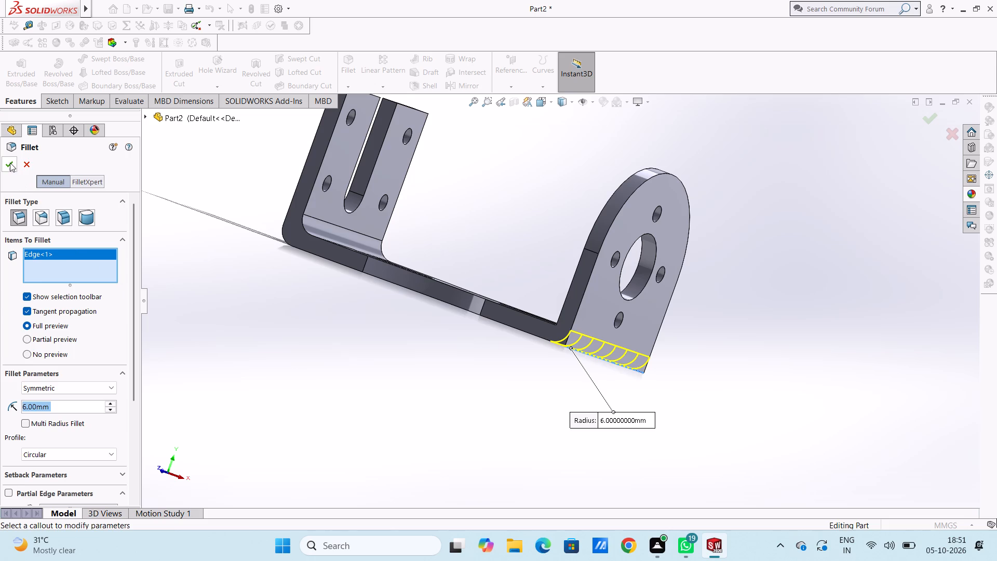
{"action": "left_click", "coordinate": [10, 163]}
Fillet the inner edge where the arched end wall meets the base plate with a 6 mm radius.
{"action": "scroll", "coordinate": [248, 323], "scroll_direction": "up", "scroll_amount": 1}
{"action": "middle_click_drag", "start_coordinate": [299, 361], "coordinate": [349, 459]}
{"action": "scroll", "coordinate": [598, 331], "scroll_direction": "down", "scroll_amount": 2}
{"action": "left_click", "coordinate": [349, 63]}
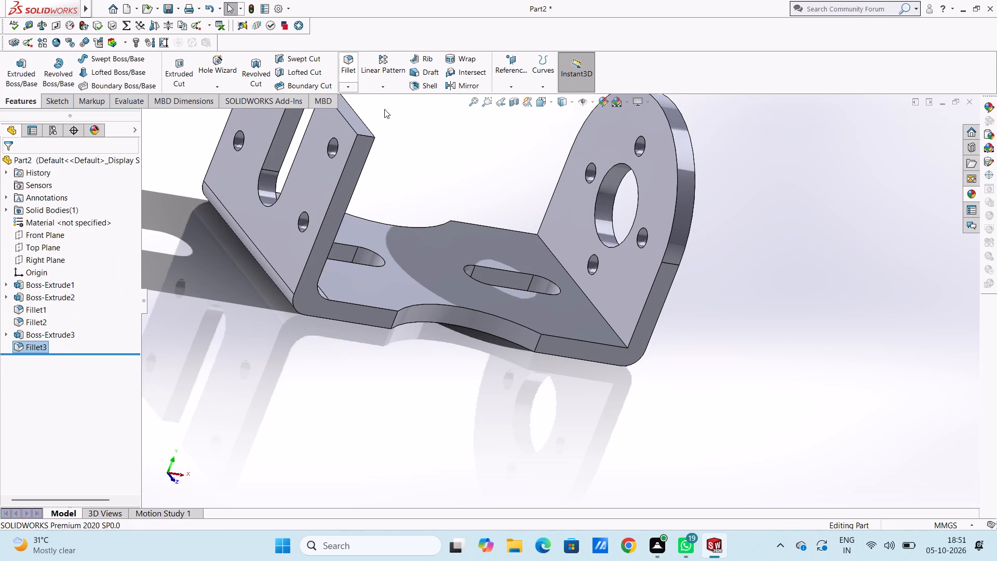
{"action": "left_click", "coordinate": [564, 269]}
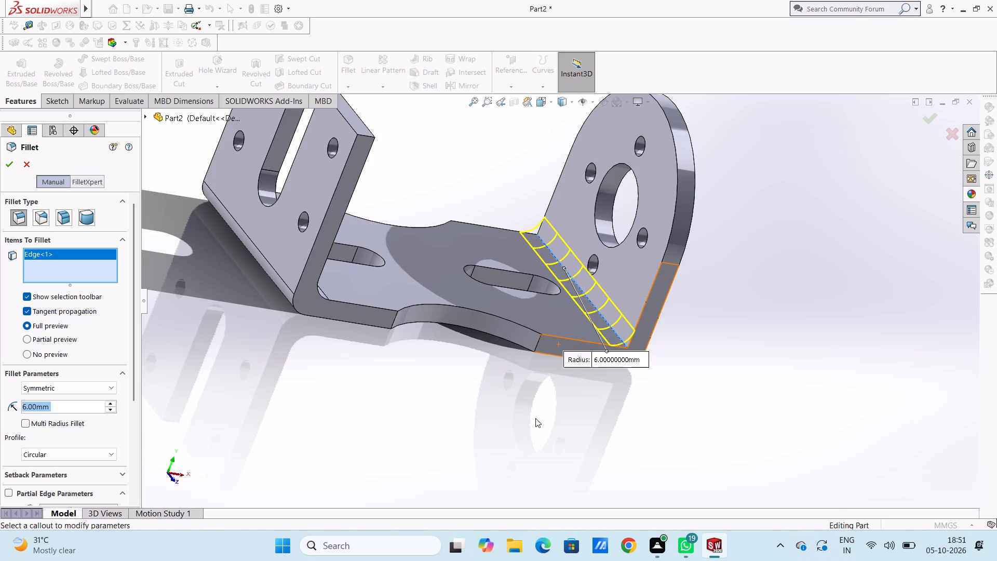
{"action": "scroll", "coordinate": [535, 418], "scroll_direction": "up", "scroll_amount": 2}
{"action": "scroll", "coordinate": [533, 418], "scroll_direction": "down", "scroll_amount": 1}
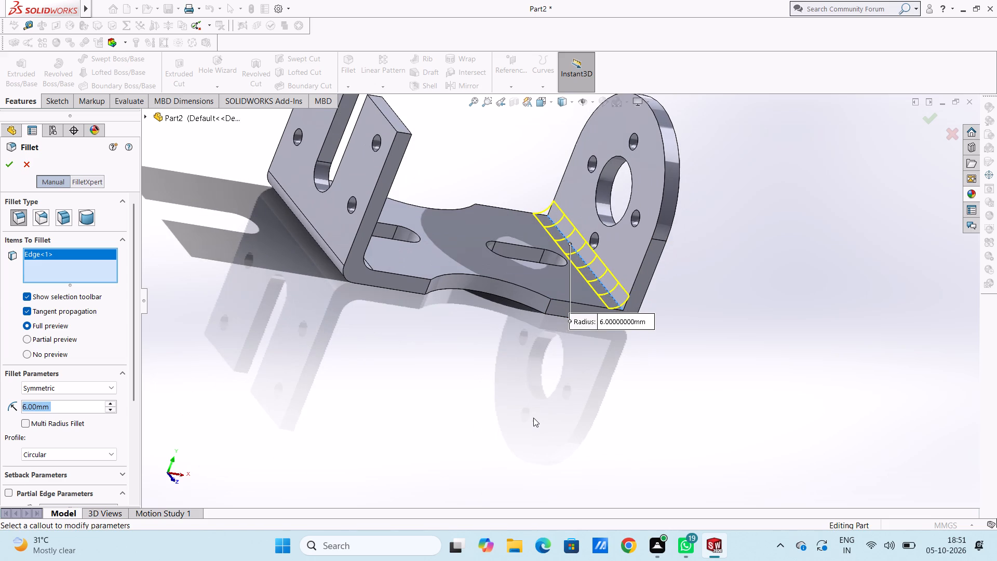
{"action": "scroll", "coordinate": [528, 419], "scroll_direction": "up", "scroll_amount": 1}
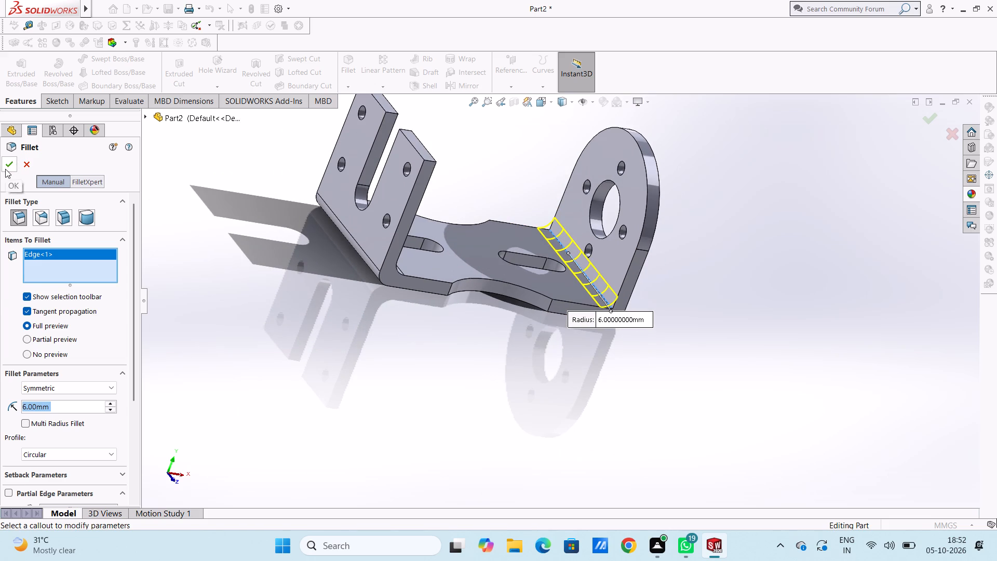
{"action": "left_click", "coordinate": [5, 169]}
{"action": "left_click", "coordinate": [316, 390]}
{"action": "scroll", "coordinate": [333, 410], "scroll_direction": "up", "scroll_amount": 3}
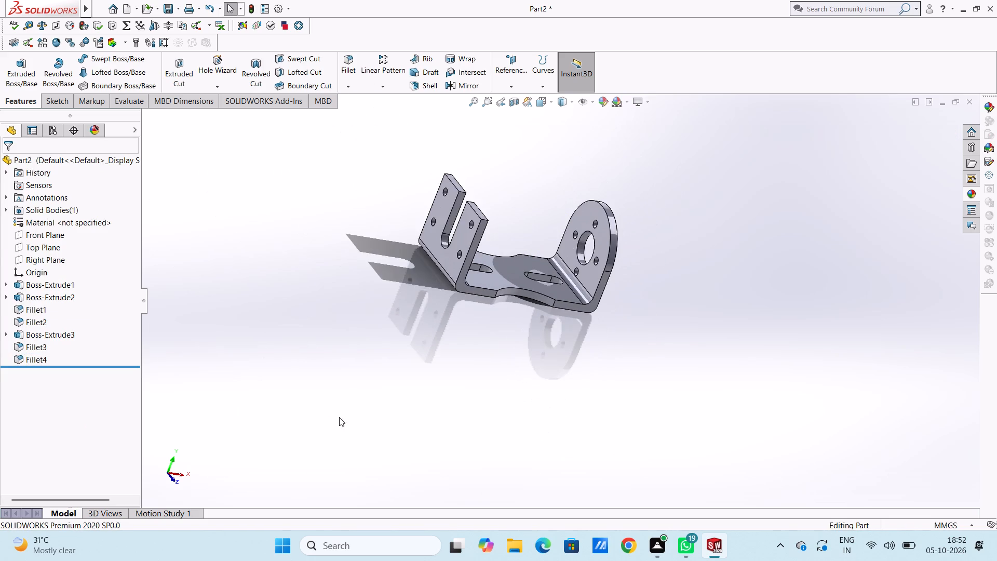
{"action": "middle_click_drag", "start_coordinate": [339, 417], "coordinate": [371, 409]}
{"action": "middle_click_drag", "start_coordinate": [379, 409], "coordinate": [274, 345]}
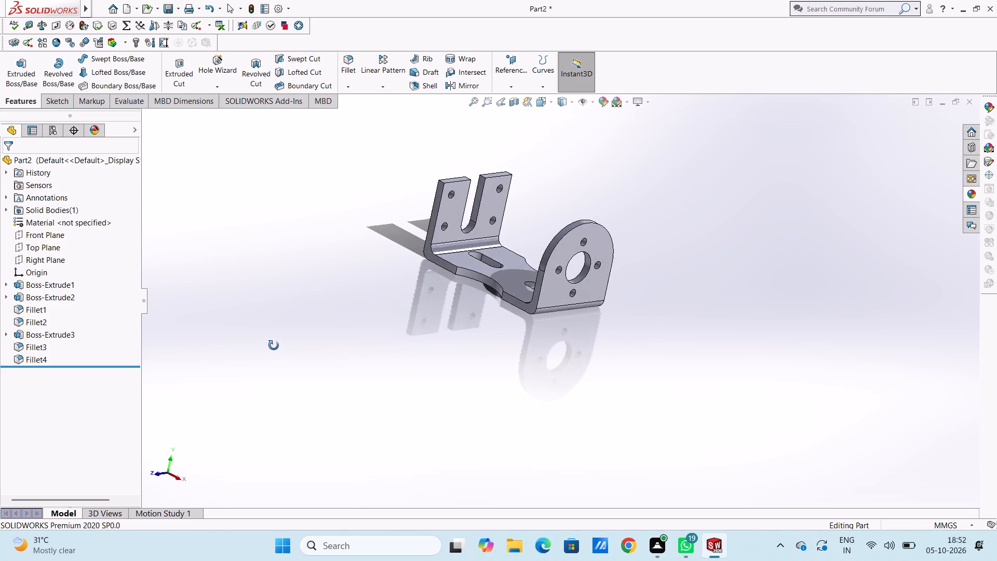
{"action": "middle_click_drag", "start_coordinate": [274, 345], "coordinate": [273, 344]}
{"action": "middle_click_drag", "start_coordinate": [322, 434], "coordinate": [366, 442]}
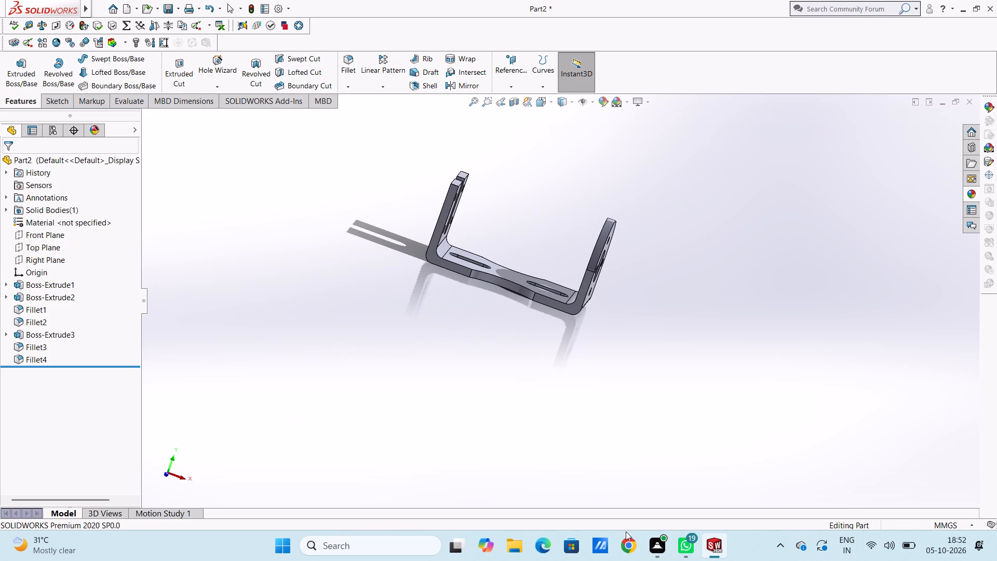
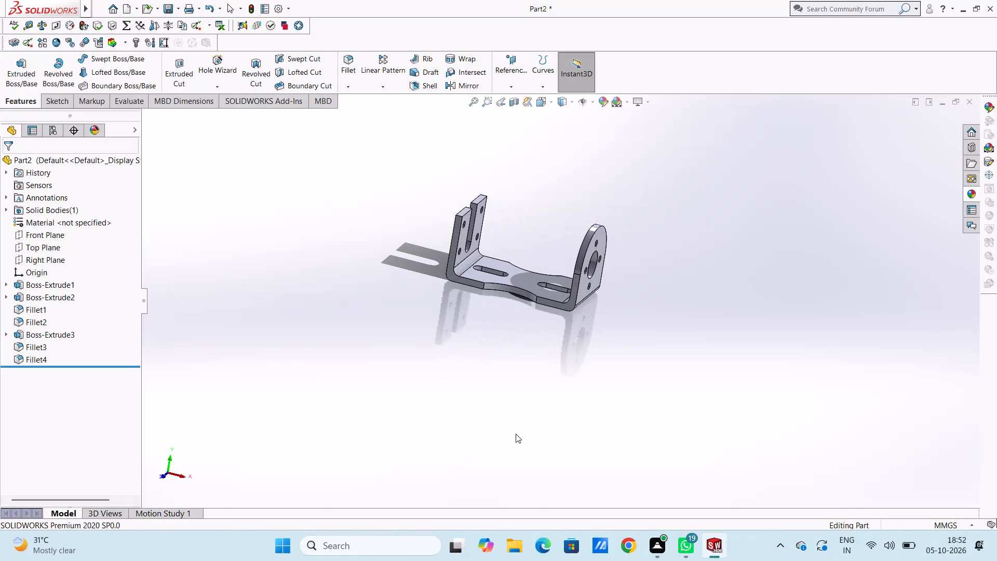
Examine the finished bracket from several sides, ending in the isometric view.
{"action": "middle_click_drag", "start_coordinate": [466, 391], "coordinate": [491, 389]}
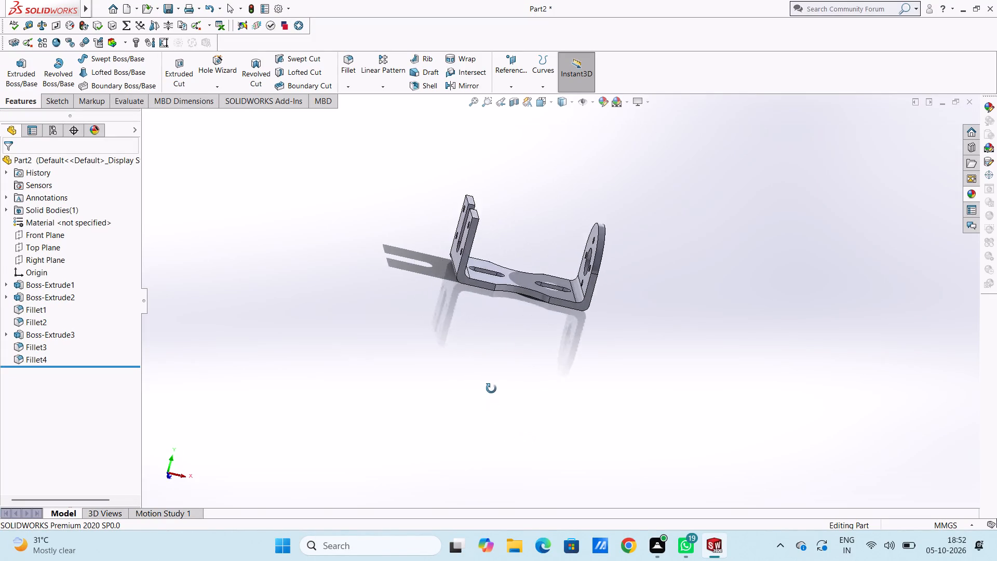
{"action": "middle_click_drag", "start_coordinate": [491, 389], "coordinate": [449, 385]}
{"action": "middle_click_drag", "start_coordinate": [381, 408], "coordinate": [393, 459]}
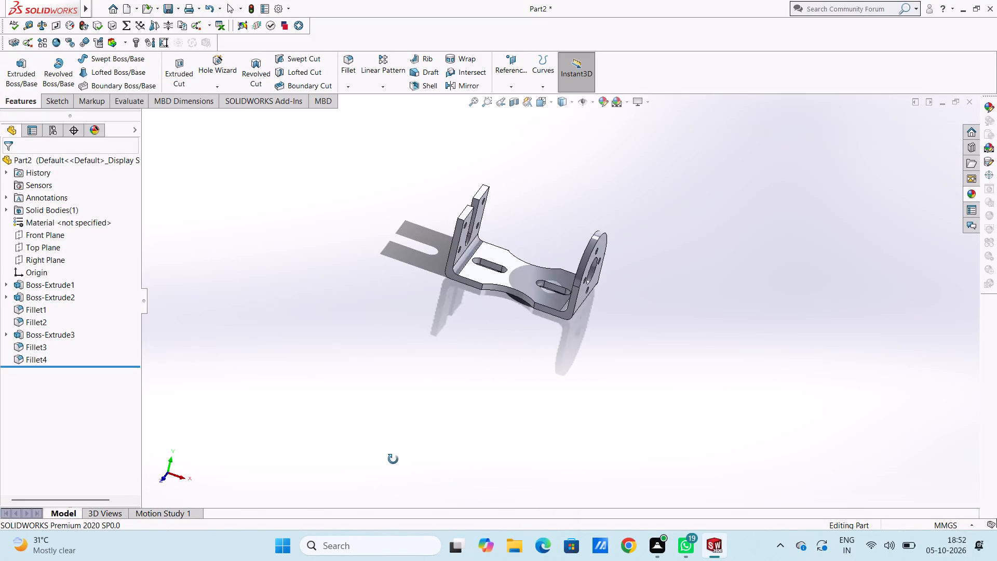
{"action": "middle_click_drag", "start_coordinate": [393, 459], "coordinate": [392, 458]}
{"action": "scroll", "coordinate": [394, 458], "scroll_direction": "up", "scroll_amount": 1}
{"action": "middle_click_drag", "start_coordinate": [411, 404], "coordinate": [402, 354]}
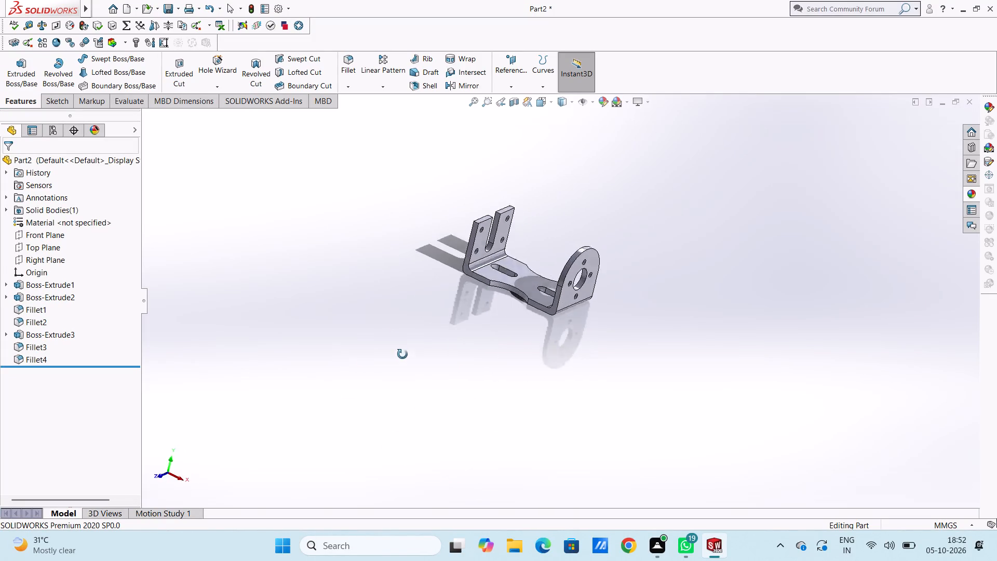
{"action": "middle_click_drag", "start_coordinate": [402, 354], "coordinate": [390, 332]}
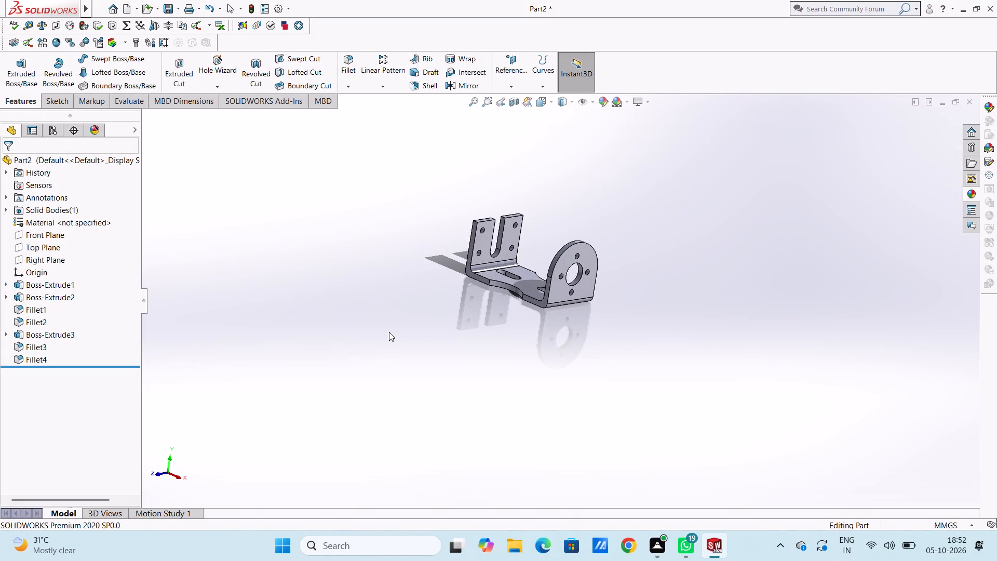
{"action": "middle_click_drag", "start_coordinate": [426, 359], "coordinate": [420, 377]}
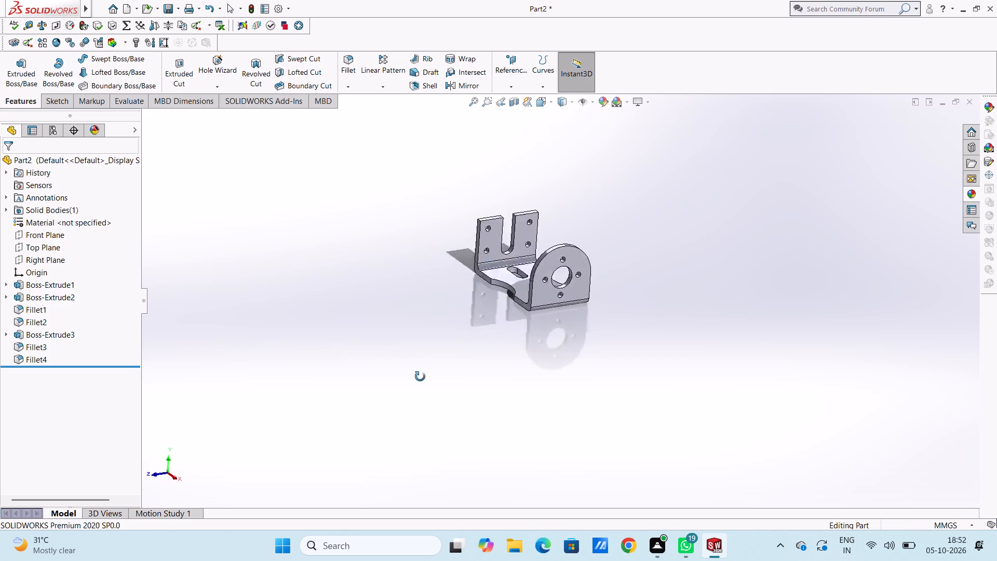
{"action": "middle_click_drag", "start_coordinate": [420, 377], "coordinate": [403, 400]}
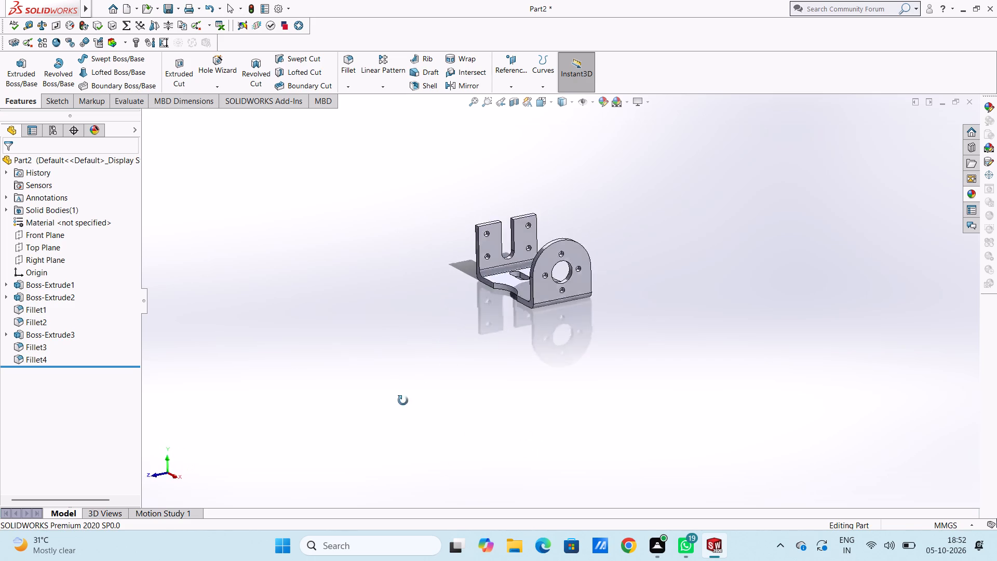
{"action": "middle_click_drag", "start_coordinate": [403, 400], "coordinate": [420, 421]}
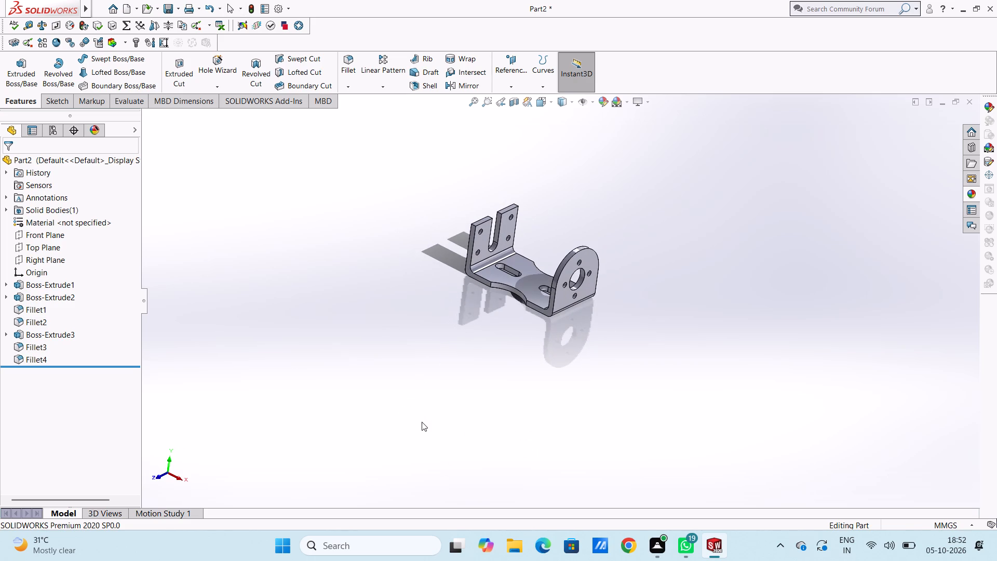
{"action": "key", "text": "Escape"}
{"action": "key", "text": "Escape"}
{"action": "key", "text": "ctrl+7"}
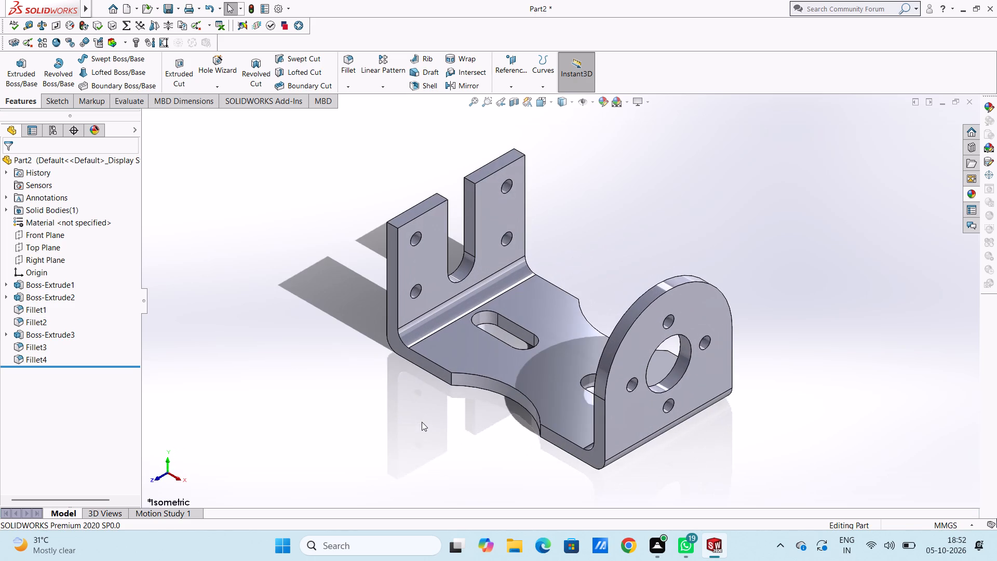
Set the whole part's appearance colour to dark grey from the standard colour swatches.
{"action": "scroll", "coordinate": [429, 421], "scroll_direction": "up", "scroll_amount": 2}
{"action": "scroll", "coordinate": [665, 458], "scroll_direction": "up", "scroll_amount": 1}
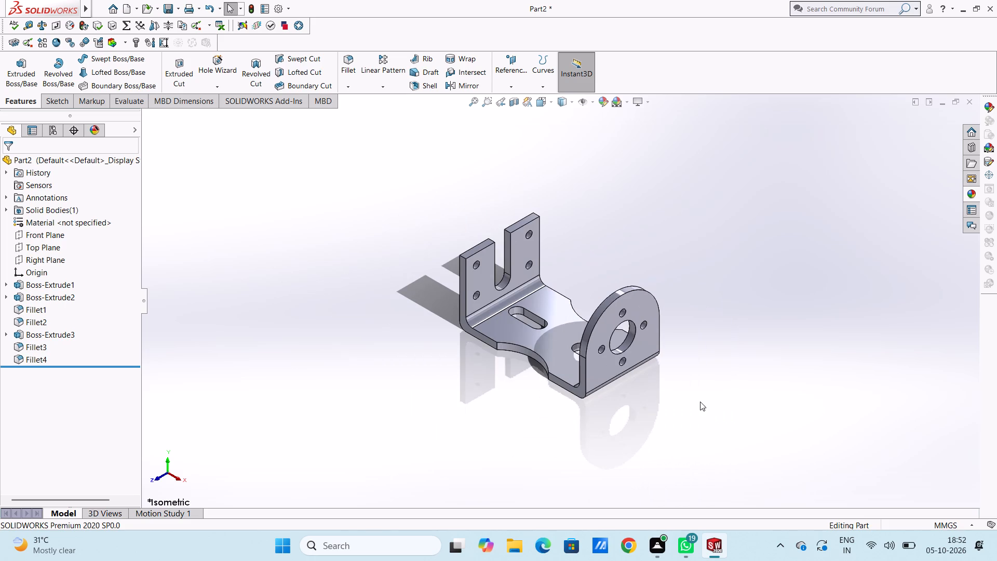
{"action": "left_click", "coordinate": [601, 101]}
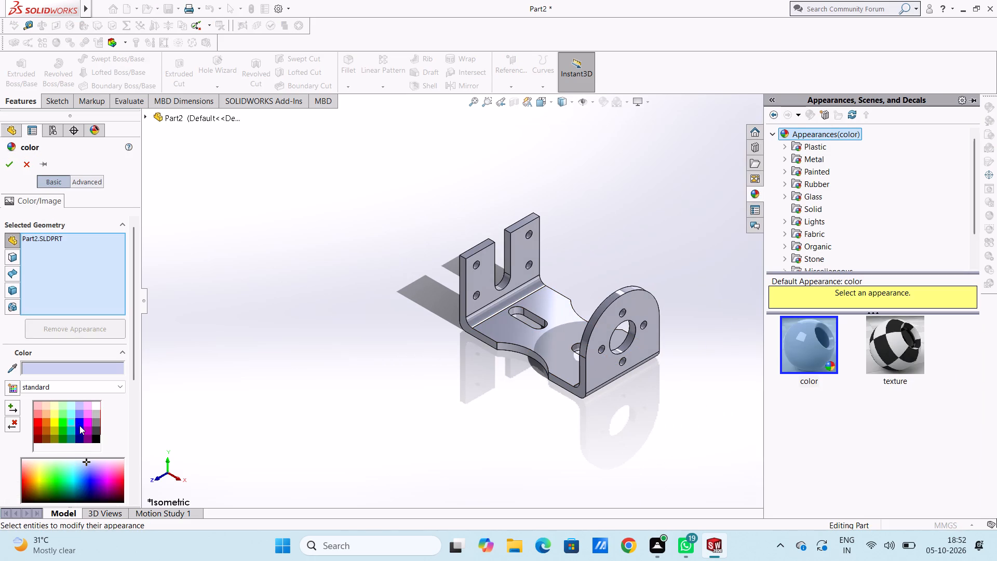
{"action": "left_click", "coordinate": [79, 422]}
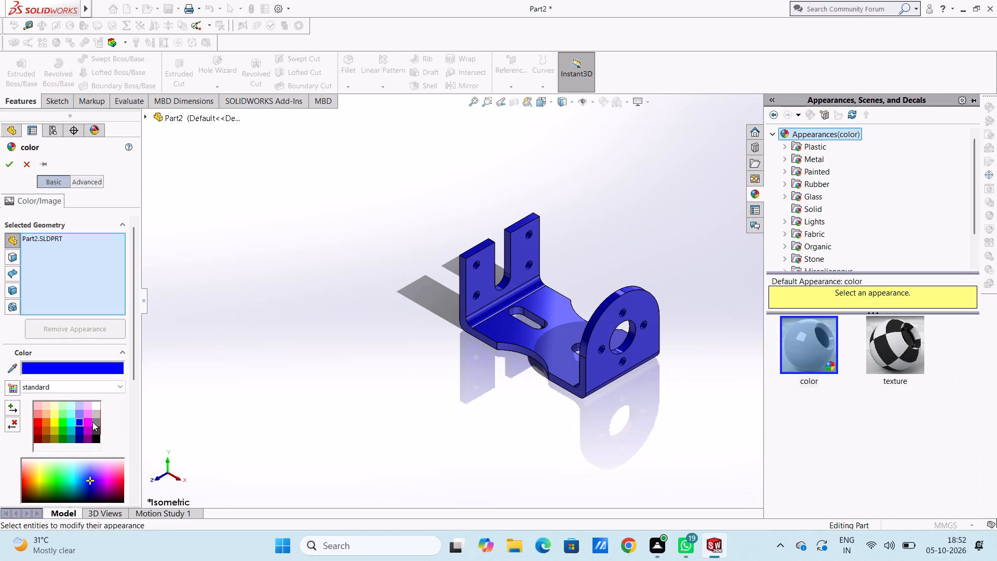
{"action": "left_click", "coordinate": [97, 420]}
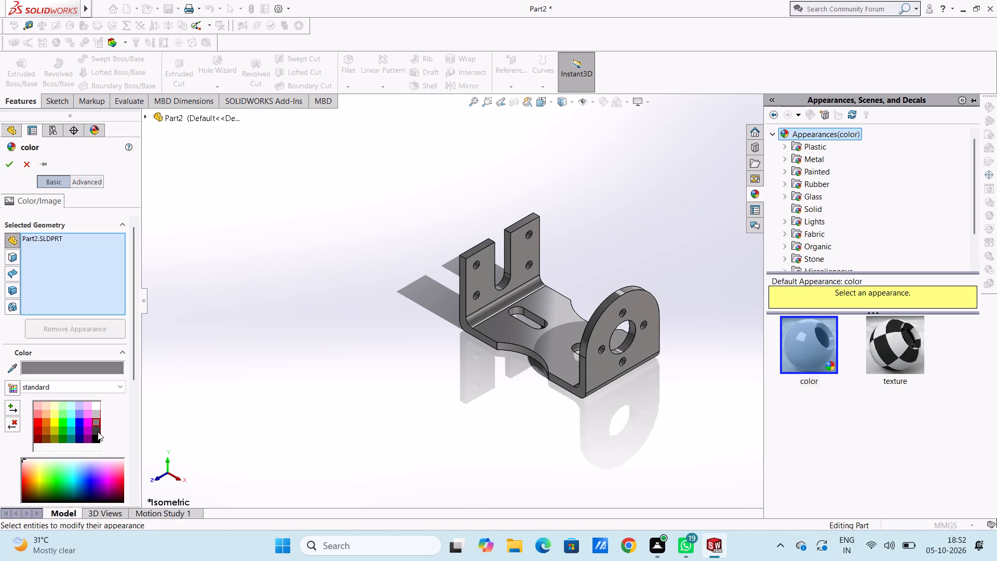
{"action": "left_click", "coordinate": [98, 431]}
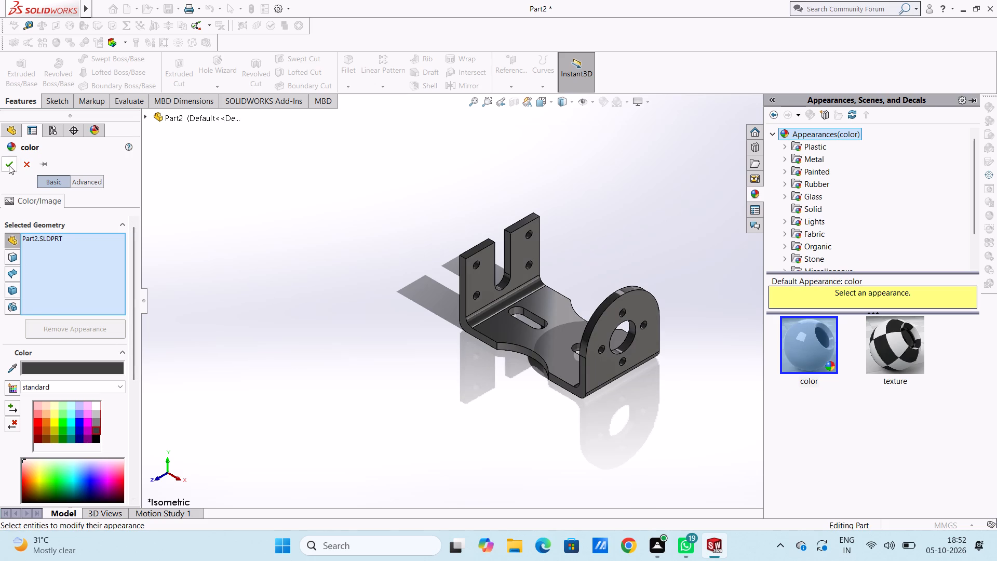
{"action": "left_click", "coordinate": [9, 165]}
Apply the chromium plate metal appearance to the inner face of the arched end wall's large bore.
{"action": "scroll", "coordinate": [638, 348], "scroll_direction": "down", "scroll_amount": 1}
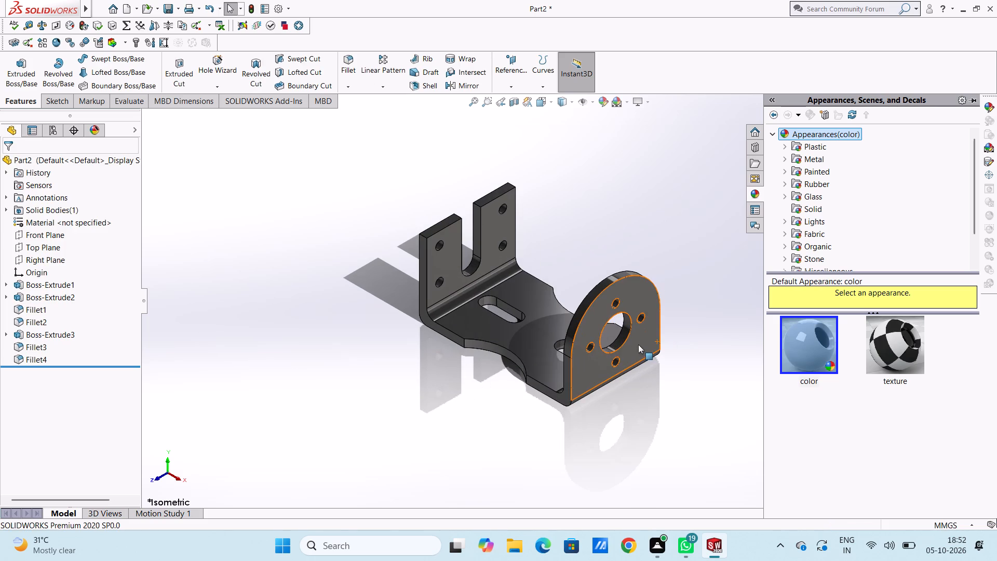
{"action": "scroll", "coordinate": [621, 330], "scroll_direction": "down", "scroll_amount": 3}
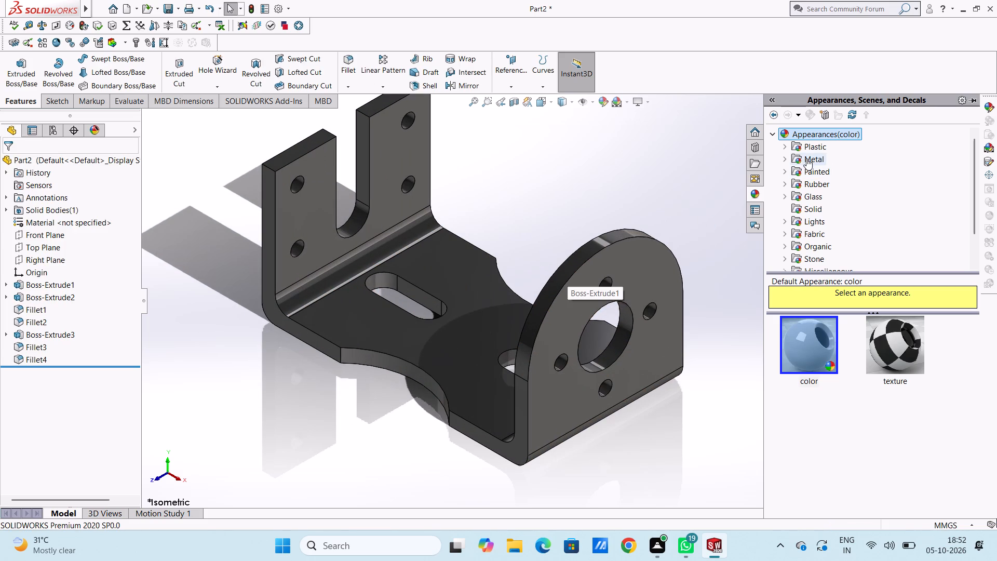
{"action": "left_click", "coordinate": [812, 158]}
{"action": "scroll", "coordinate": [595, 326], "scroll_direction": "down", "scroll_amount": 2}
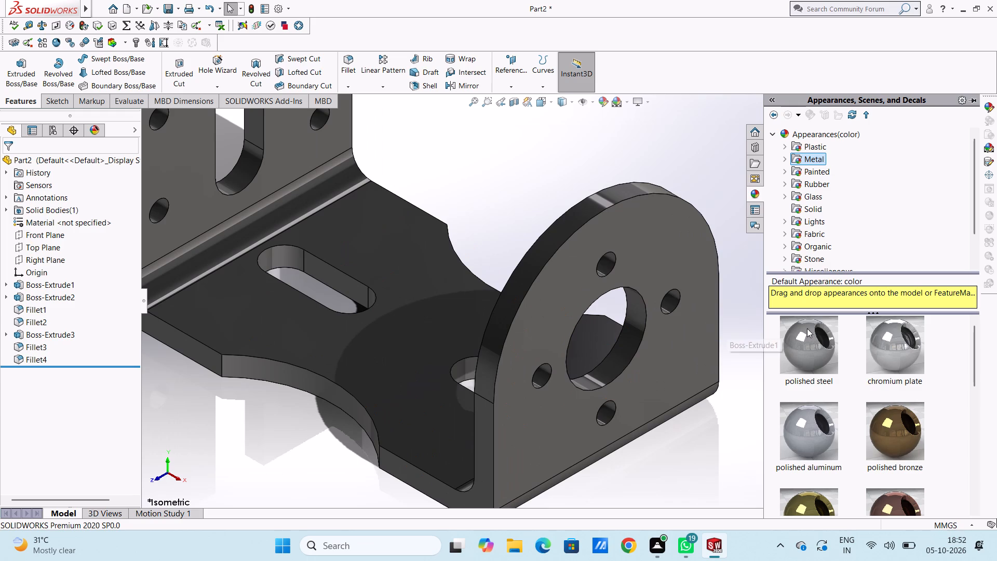
{"action": "left_click_drag", "start_coordinate": [901, 355], "coordinate": [621, 339]}
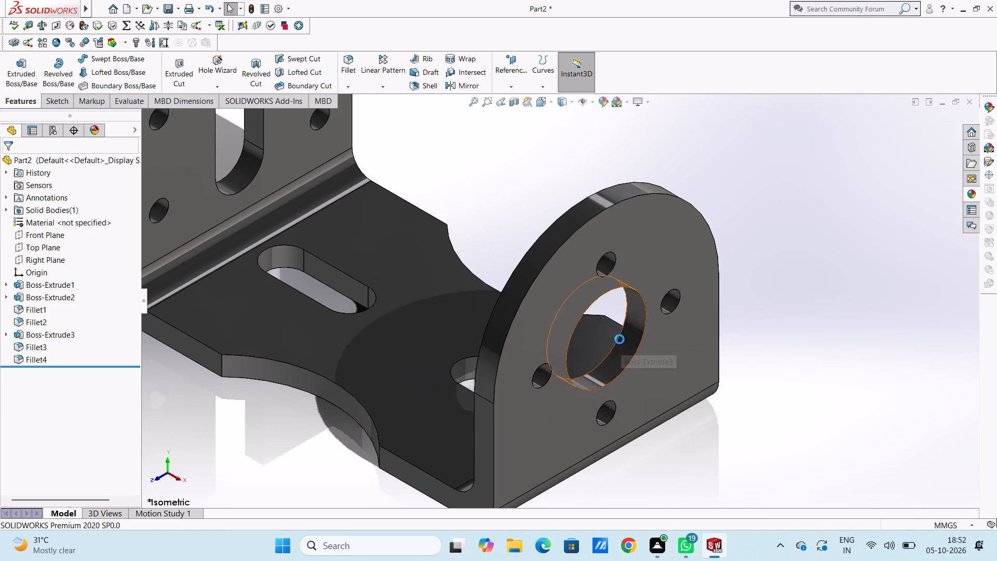
{"action": "left_click", "coordinate": [619, 339]}
Apply the chromium plate appearance to the inner face of the small hole above the bore in the arched wall.
{"action": "scroll", "coordinate": [573, 259], "scroll_direction": "down", "scroll_amount": 4}
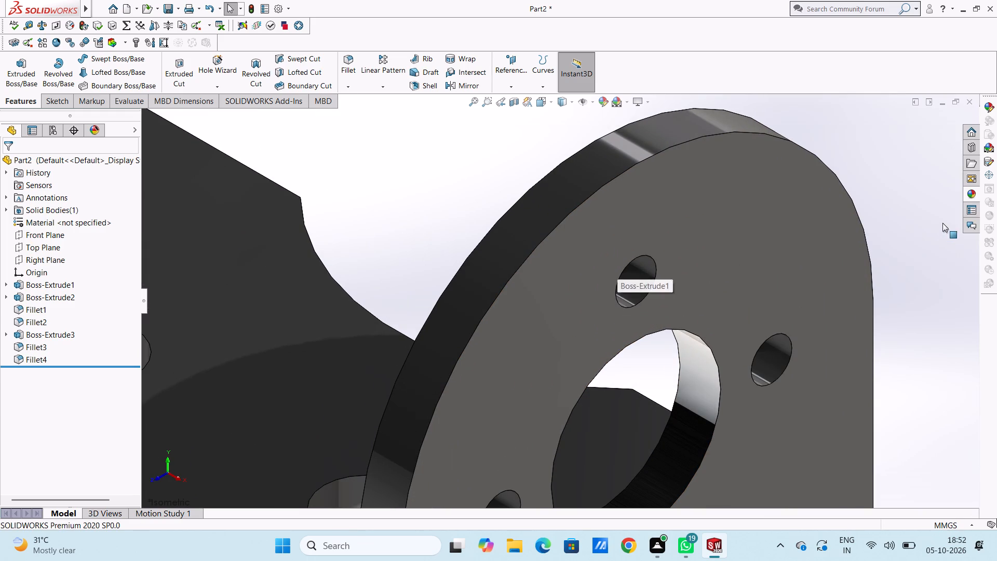
{"action": "left_click", "coordinate": [969, 194]}
{"action": "left_click_drag", "start_coordinate": [909, 355], "coordinate": [725, 327]}
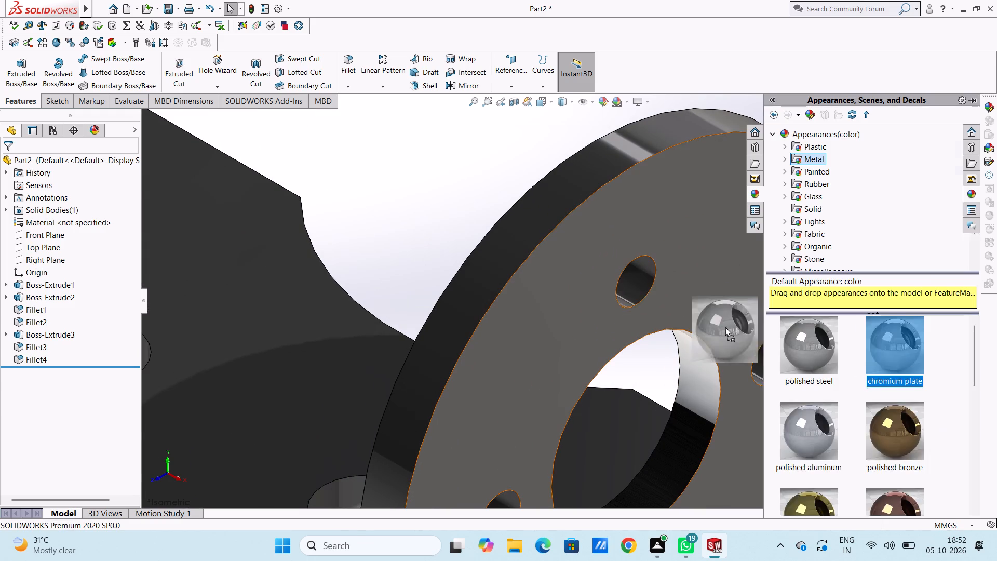
{"action": "left_click_drag", "start_coordinate": [725, 327], "coordinate": [639, 290]}
{"action": "left_click", "coordinate": [639, 290]}
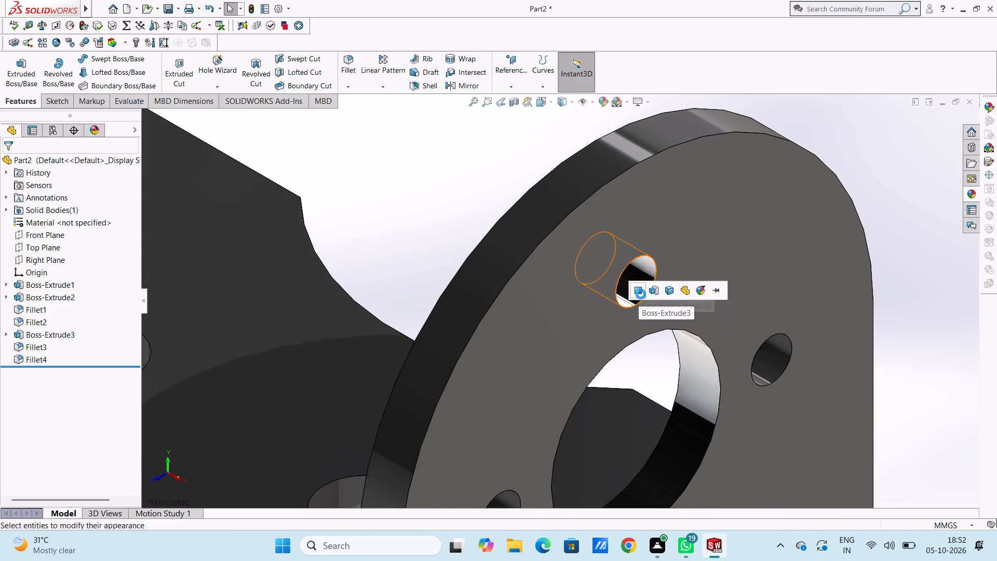
Apply the chromium plate appearance to the inner face of the small hole left of the bore in the arched wall.
{"action": "scroll", "coordinate": [627, 426], "scroll_direction": "up", "scroll_amount": 3}
{"action": "scroll", "coordinate": [585, 432], "scroll_direction": "up", "scroll_amount": 3}
{"action": "scroll", "coordinate": [544, 369], "scroll_direction": "down", "scroll_amount": 5}
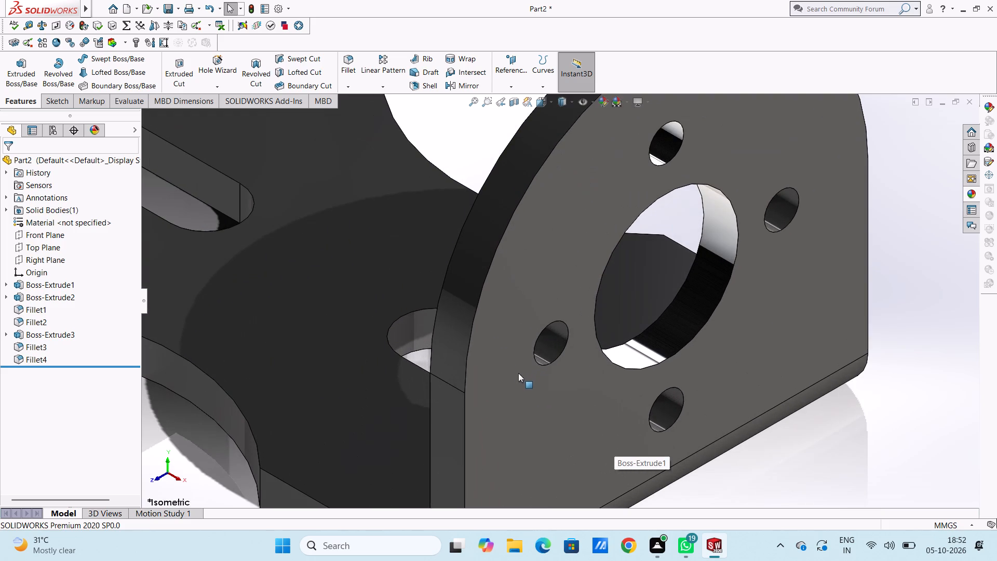
{"action": "left_click", "coordinate": [972, 191]}
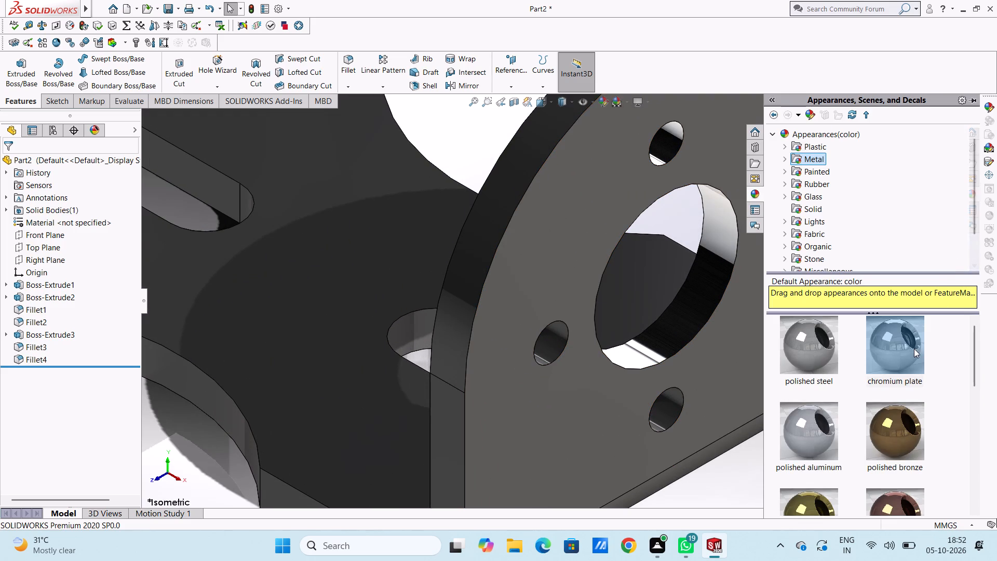
{"action": "left_click_drag", "start_coordinate": [910, 345], "coordinate": [564, 339]}
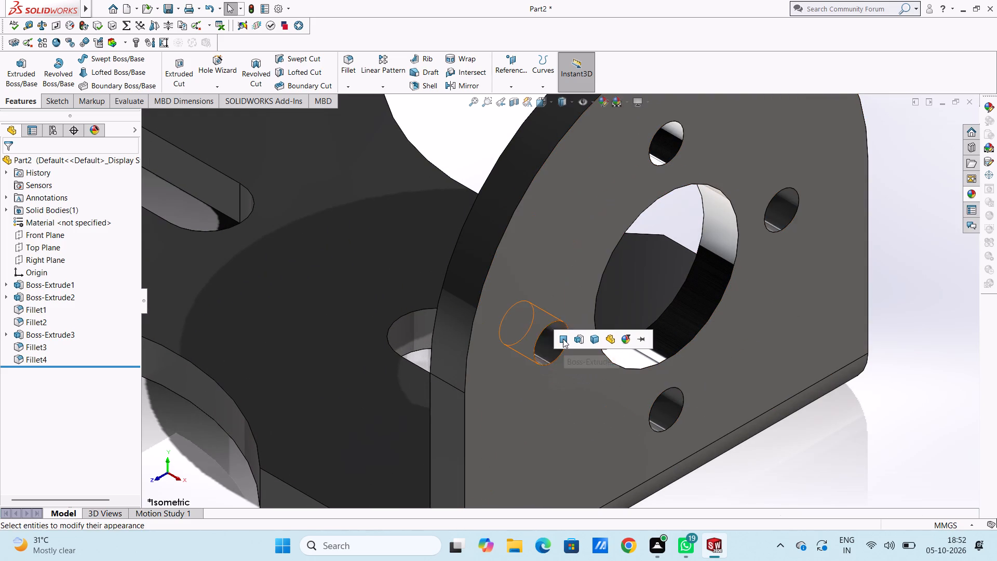
{"action": "left_click", "coordinate": [563, 339]}
Apply the chromium plate appearance to the inner face of the small hole right of the bore in the arched wall.
{"action": "scroll", "coordinate": [770, 169], "scroll_direction": "down", "scroll_amount": 3}
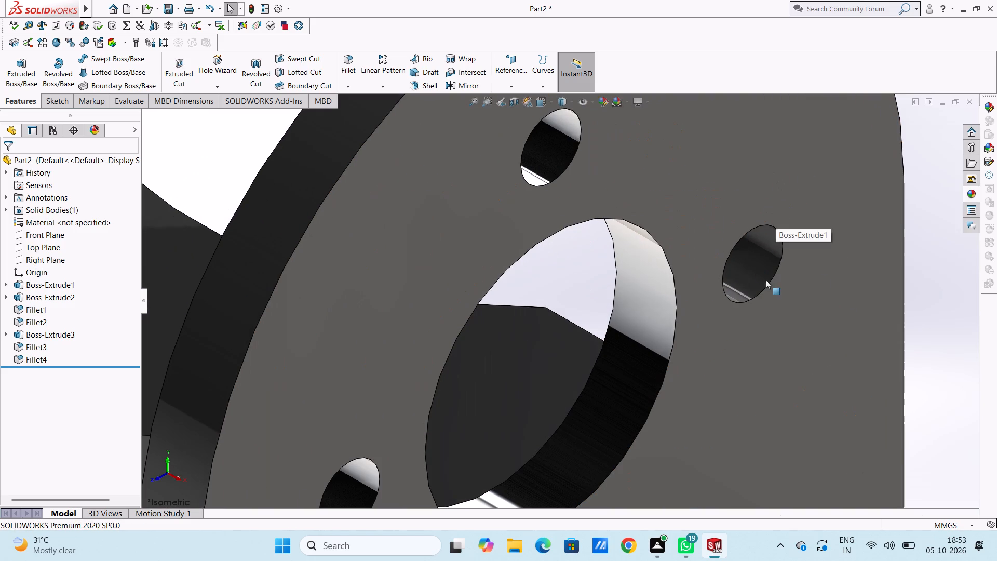
{"action": "left_click", "coordinate": [968, 193]}
{"action": "left_click_drag", "start_coordinate": [910, 346], "coordinate": [716, 290]}
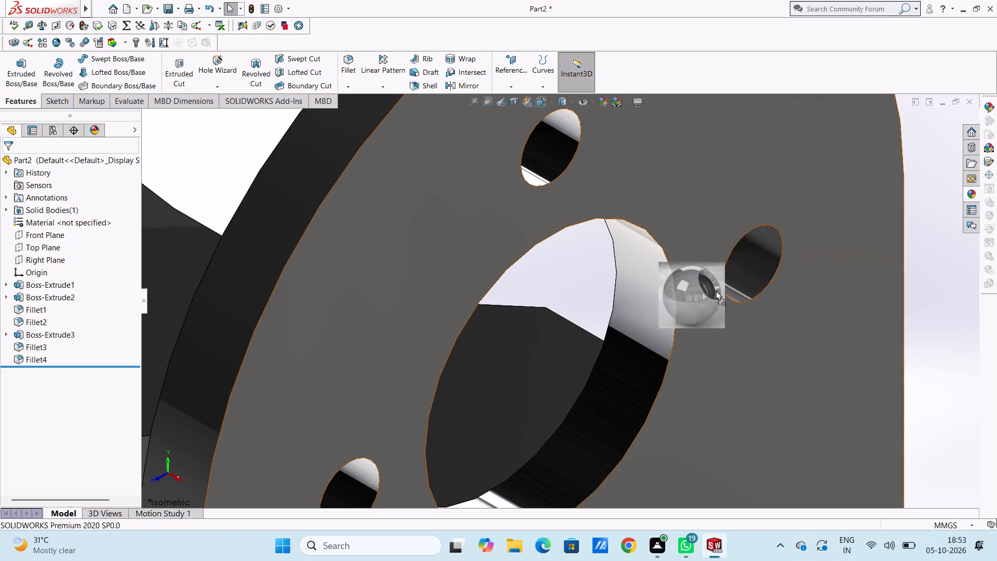
{"action": "left_click_drag", "start_coordinate": [716, 290], "coordinate": [773, 259]}
{"action": "left_click", "coordinate": [773, 259]}
Apply the chromium plate appearance to the inner face of the small hole below the bore in the arched wall.
{"action": "scroll", "coordinate": [734, 377], "scroll_direction": "up", "scroll_amount": 4}
{"action": "scroll", "coordinate": [646, 402], "scroll_direction": "up", "scroll_amount": 3}
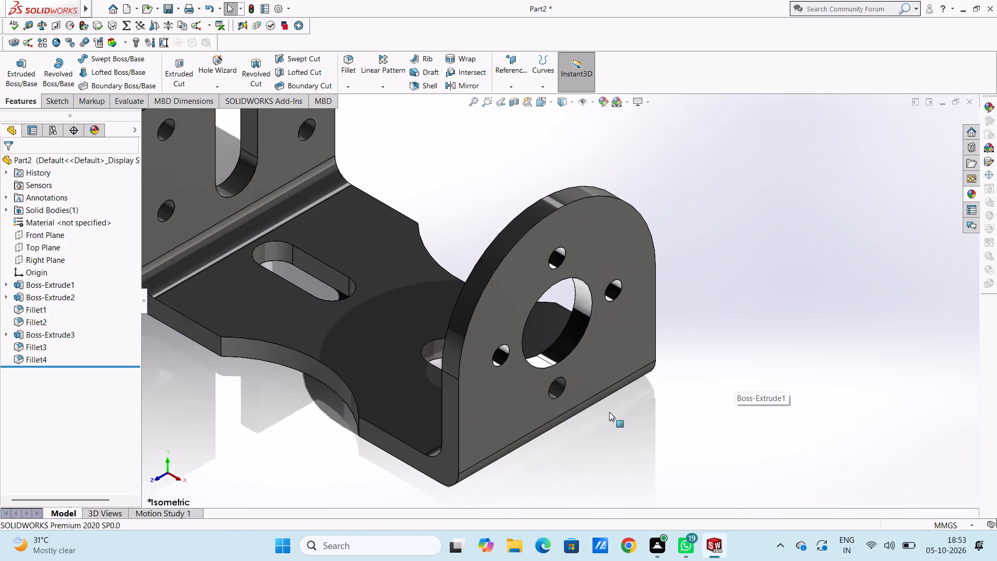
{"action": "scroll", "coordinate": [609, 412], "scroll_direction": "up", "scroll_amount": 1}
{"action": "scroll", "coordinate": [514, 385], "scroll_direction": "down", "scroll_amount": 4}
{"action": "scroll", "coordinate": [579, 331], "scroll_direction": "down", "scroll_amount": 3}
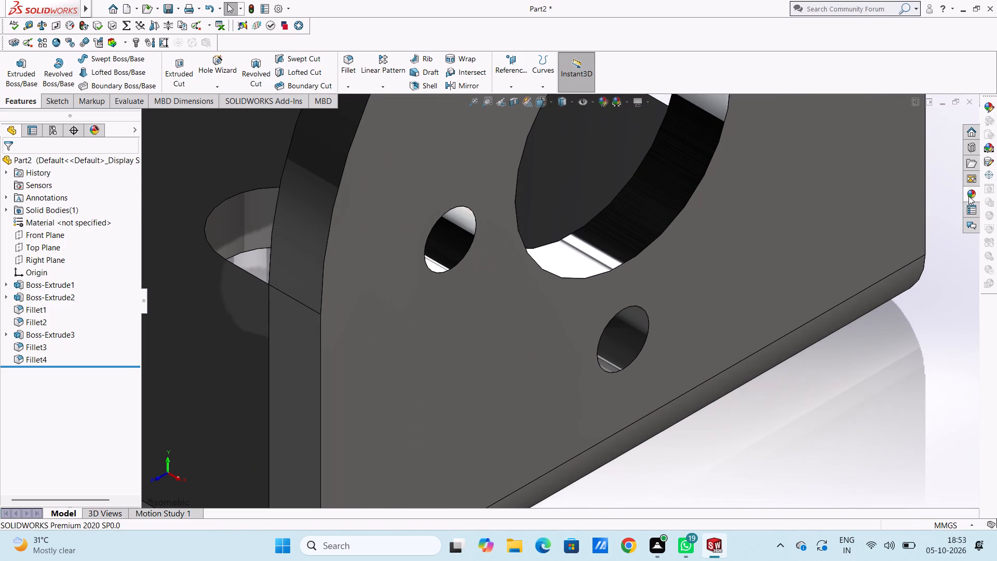
{"action": "left_click", "coordinate": [968, 196]}
{"action": "left_click_drag", "start_coordinate": [902, 351], "coordinate": [628, 343]}
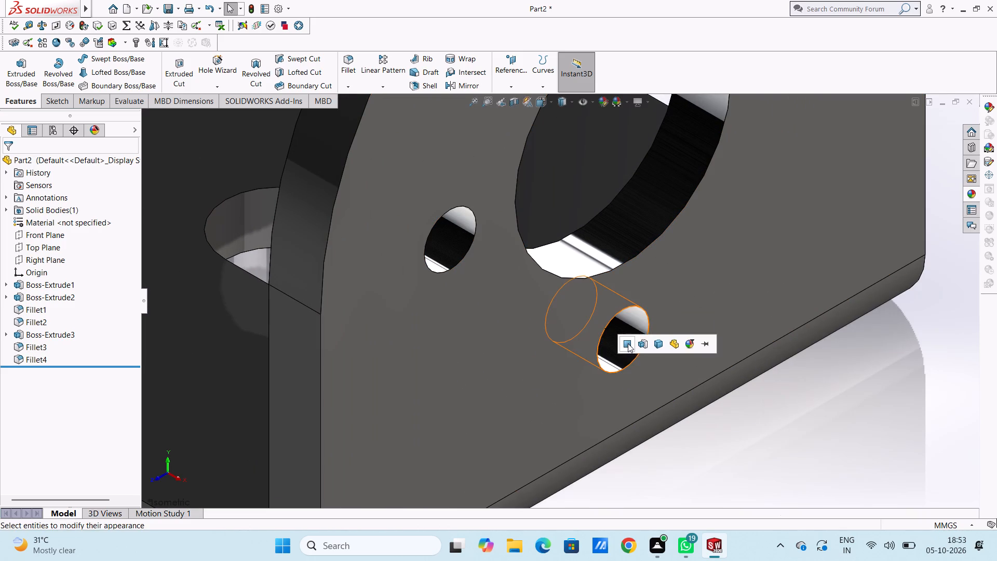
{"action": "left_click", "coordinate": [628, 343]}
Apply the chromium plate appearance to the inner face of the upper hole in the U-slotted wall's left arm.
{"action": "scroll", "coordinate": [631, 349], "scroll_direction": "up", "scroll_amount": 4}
{"action": "scroll", "coordinate": [520, 333], "scroll_direction": "up", "scroll_amount": 5}
{"action": "scroll", "coordinate": [473, 298], "scroll_direction": "up", "scroll_amount": 2}
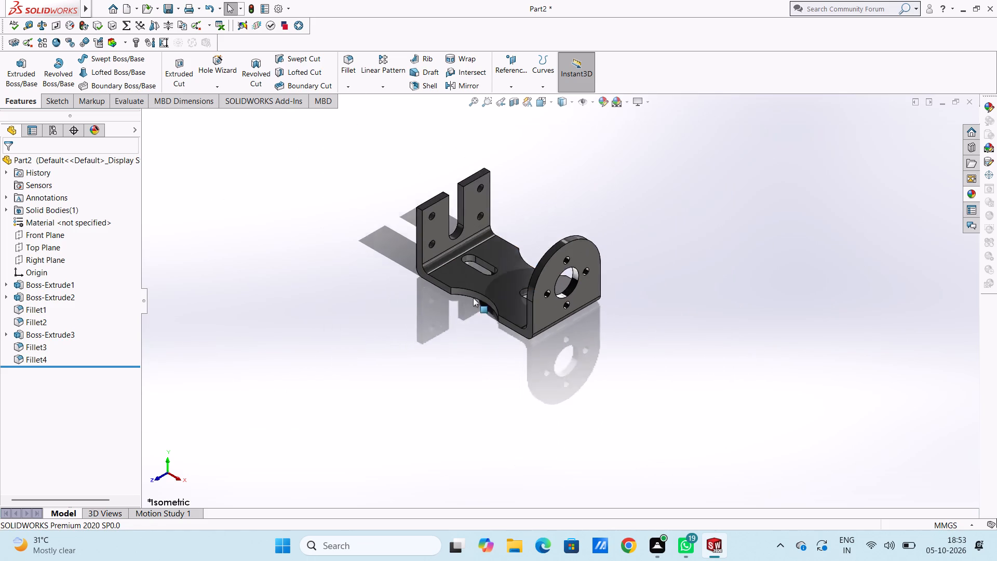
{"action": "scroll", "coordinate": [473, 298], "scroll_direction": "up", "scroll_amount": 2}
{"action": "scroll", "coordinate": [453, 230], "scroll_direction": "down", "scroll_amount": 9}
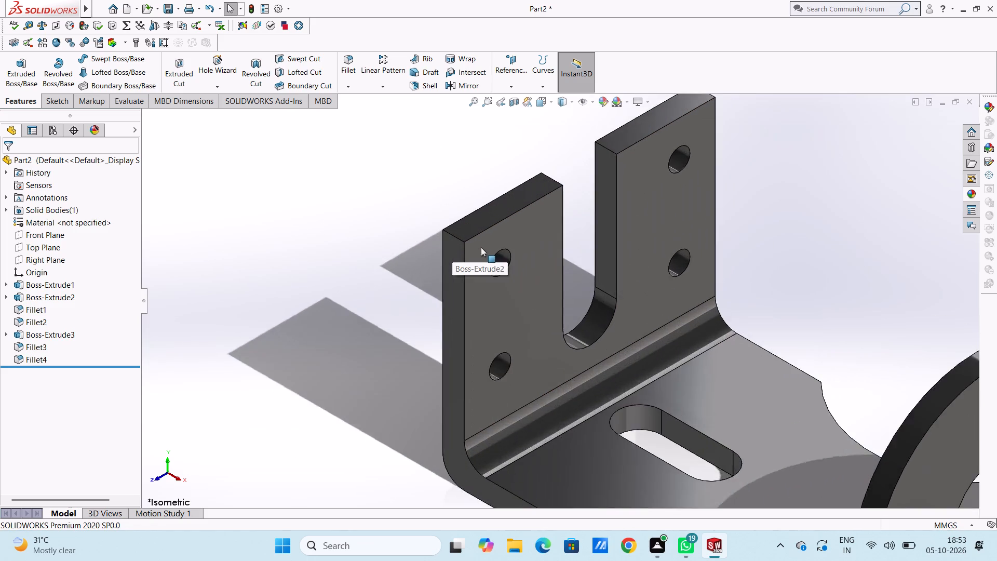
{"action": "scroll", "coordinate": [481, 247], "scroll_direction": "down", "scroll_amount": 3}
{"action": "left_click", "coordinate": [969, 195]}
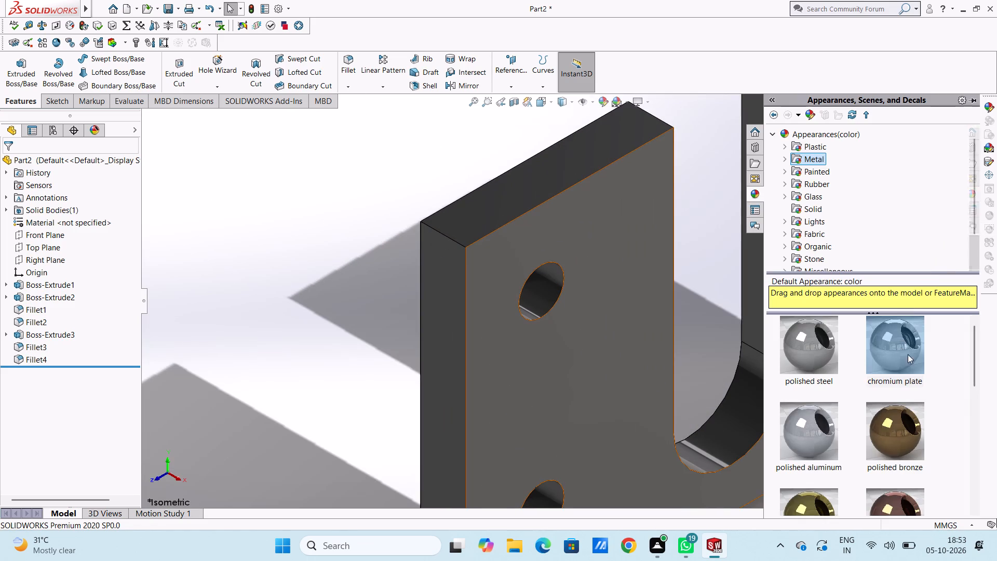
{"action": "left_click_drag", "start_coordinate": [913, 349], "coordinate": [557, 282]}
{"action": "left_click", "coordinate": [557, 282]}
Apply the chromium plate appearance to the inner face of the lower hole in the U-slotted wall, left of the slot.
{"action": "scroll", "coordinate": [546, 406], "scroll_direction": "up", "scroll_amount": 5}
{"action": "scroll", "coordinate": [557, 428], "scroll_direction": "down", "scroll_amount": 3}
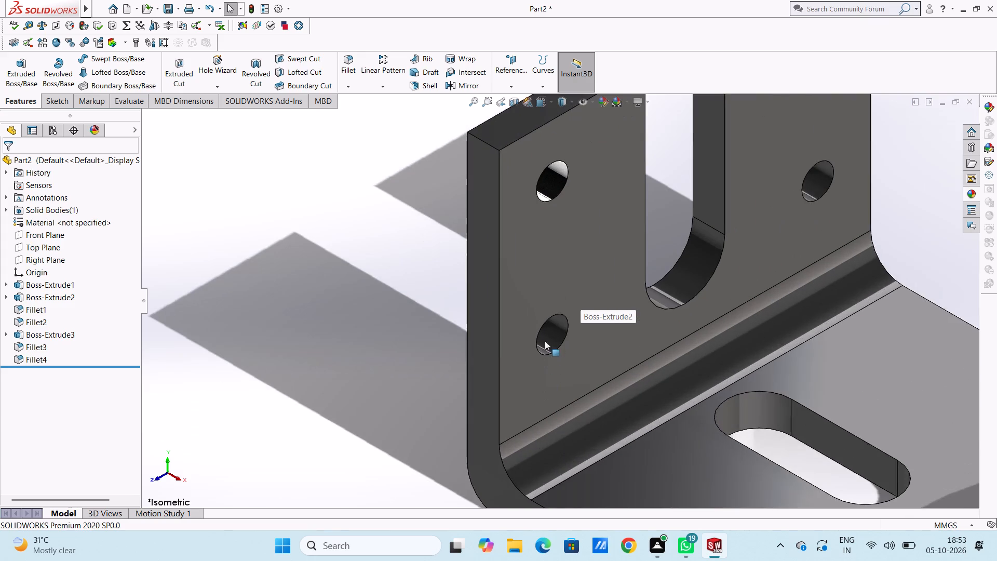
{"action": "scroll", "coordinate": [545, 340], "scroll_direction": "down", "scroll_amount": 3}
{"action": "left_click", "coordinate": [969, 192]}
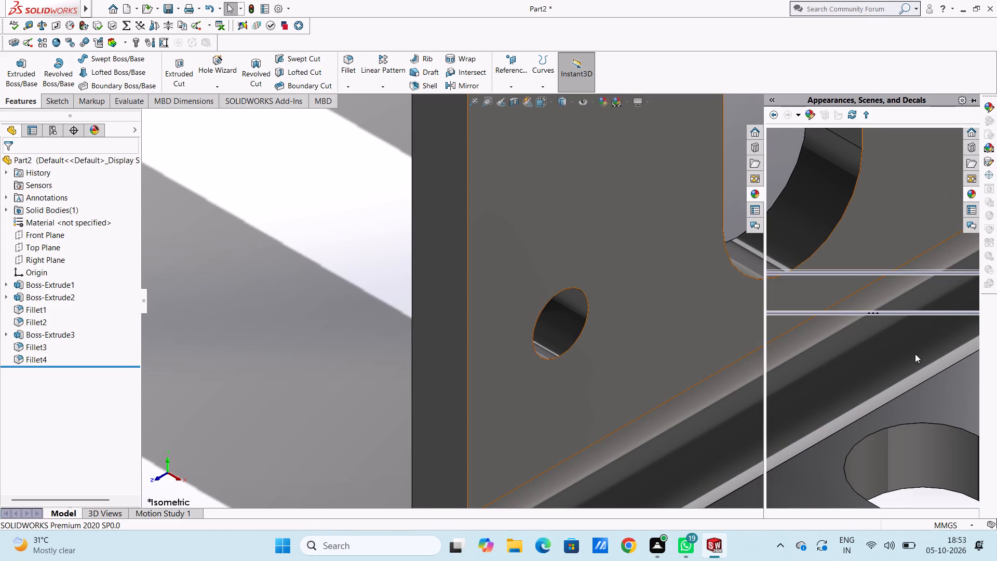
{"action": "left_click_drag", "start_coordinate": [909, 348], "coordinate": [580, 322]}
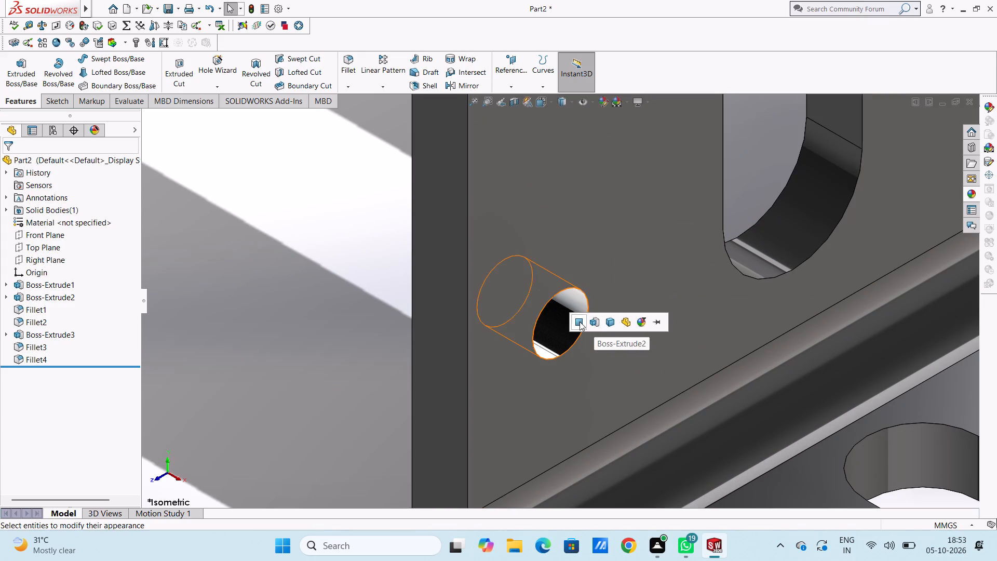
{"action": "left_click", "coordinate": [580, 322]}
{"action": "scroll", "coordinate": [766, 270], "scroll_direction": "up", "scroll_amount": 5}
{"action": "scroll", "coordinate": [705, 212], "scroll_direction": "down", "scroll_amount": 1}
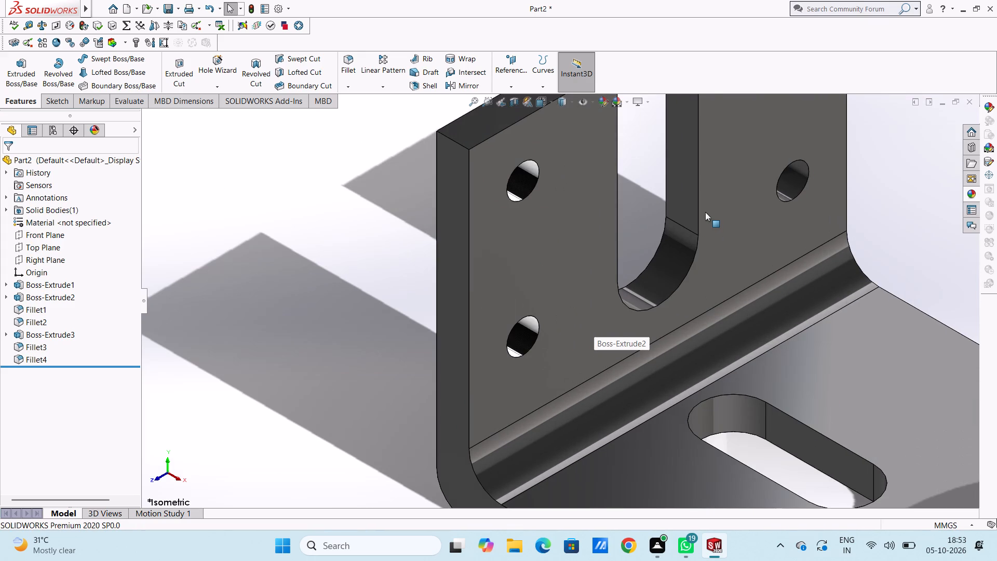
Apply the chromium plate appearance to the curved bottom face of the U-slot in the U-slotted wall.
{"action": "scroll", "coordinate": [705, 212], "scroll_direction": "up", "scroll_amount": 3}
{"action": "scroll", "coordinate": [627, 205], "scroll_direction": "down", "scroll_amount": 3}
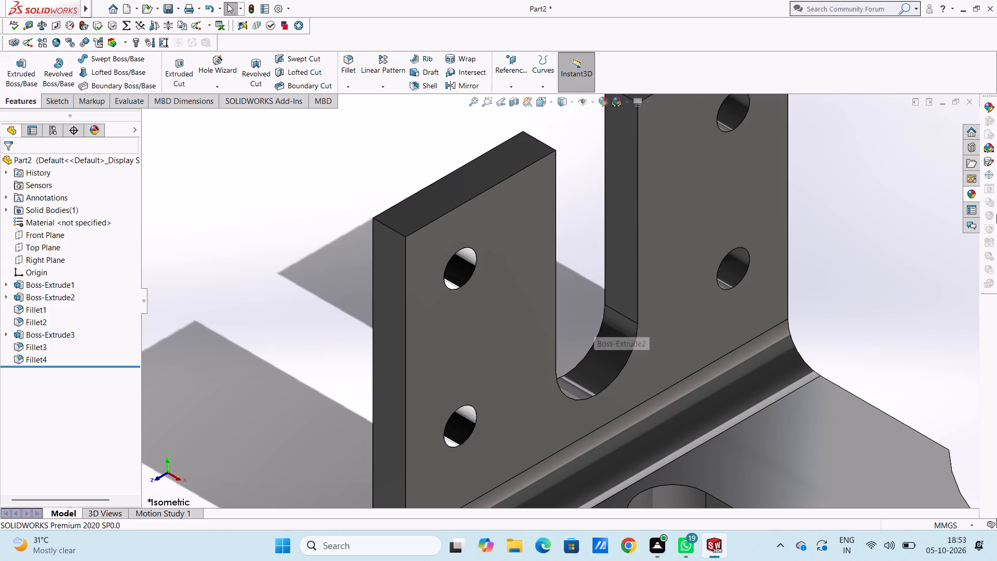
{"action": "left_click", "coordinate": [964, 190]}
{"action": "left_click_drag", "start_coordinate": [907, 355], "coordinate": [637, 360]}
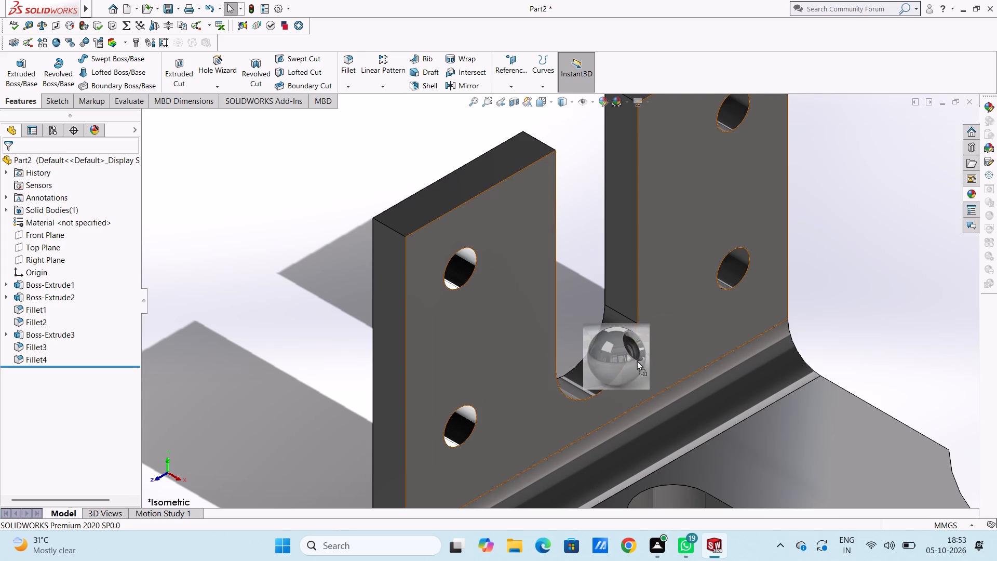
{"action": "left_click_drag", "start_coordinate": [637, 360], "coordinate": [622, 355]}
{"action": "left_click", "coordinate": [622, 355]}
Apply the chromium plate appearance to the straight U-slot face on the right arm of the U-slotted wall.
{"action": "scroll", "coordinate": [608, 297], "scroll_direction": "up", "scroll_amount": 4}
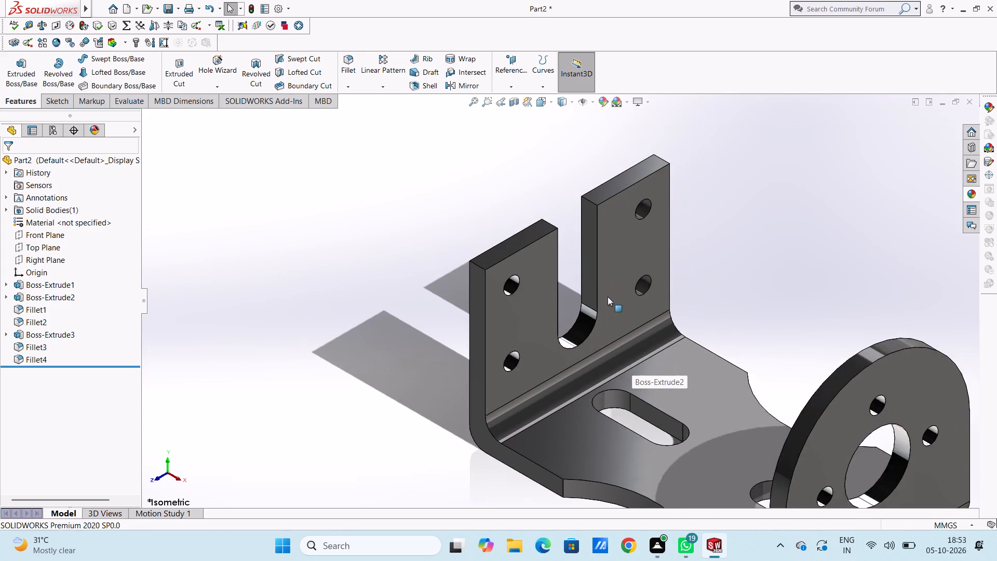
{"action": "scroll", "coordinate": [595, 283], "scroll_direction": "down", "scroll_amount": 2}
{"action": "scroll", "coordinate": [511, 218], "scroll_direction": "up", "scroll_amount": 3}
{"action": "scroll", "coordinate": [518, 244], "scroll_direction": "down", "scroll_amount": 4}
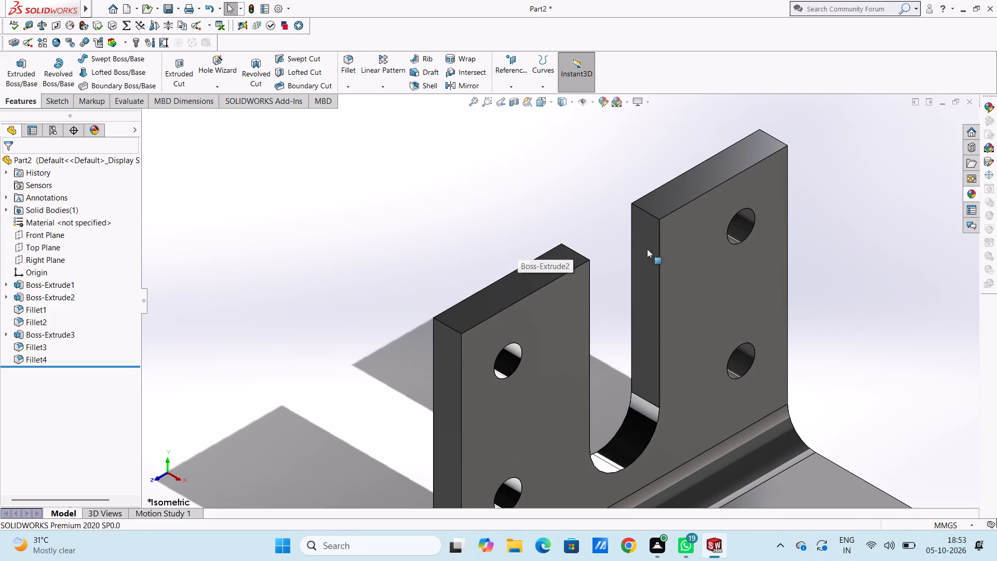
{"action": "left_click", "coordinate": [973, 193]}
{"action": "left_click_drag", "start_coordinate": [913, 342], "coordinate": [911, 342]}
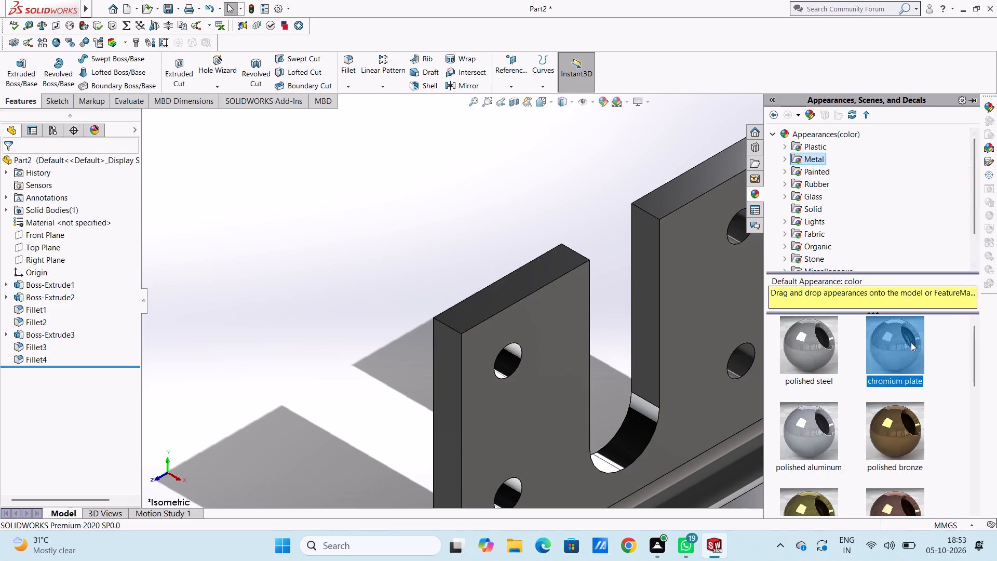
{"action": "left_click_drag", "start_coordinate": [911, 342], "coordinate": [651, 302]}
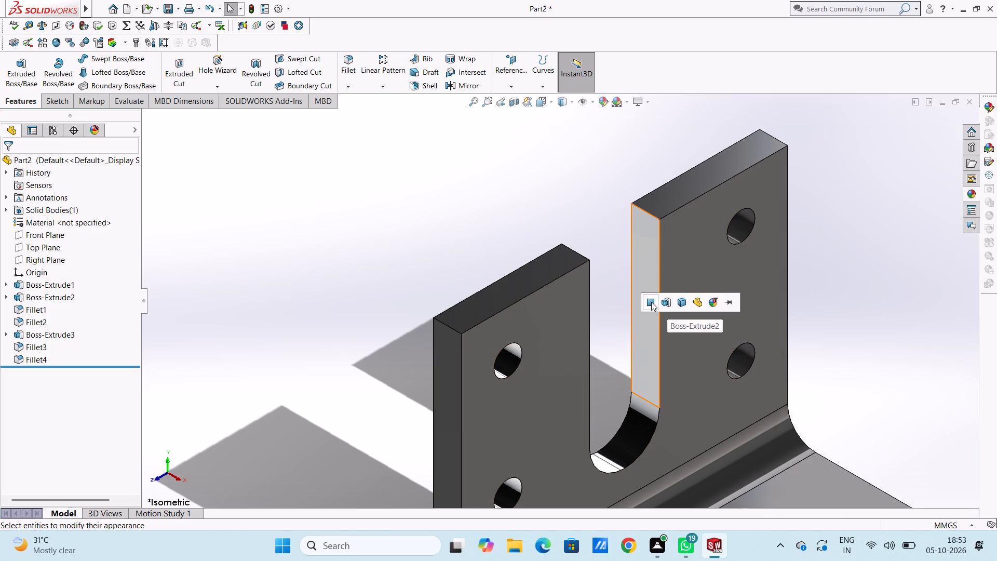
{"action": "left_click", "coordinate": [651, 302]}
Apply the chromium plate appearance to the straight U-slot face on the left arm of the U-slotted wall.
{"action": "scroll", "coordinate": [690, 331], "scroll_direction": "up", "scroll_amount": 4}
{"action": "scroll", "coordinate": [754, 320], "scroll_direction": "up", "scroll_amount": 4}
{"action": "middle_click_drag", "start_coordinate": [715, 323], "coordinate": [696, 328]}
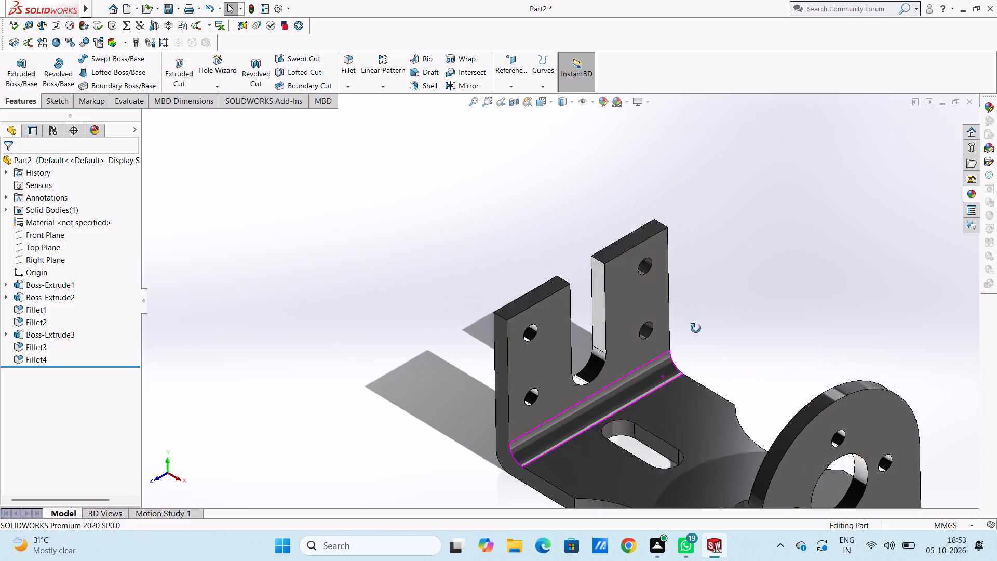
{"action": "middle_click_drag", "start_coordinate": [696, 328], "coordinate": [655, 376]}
{"action": "scroll", "coordinate": [497, 342], "scroll_direction": "down", "scroll_amount": 4}
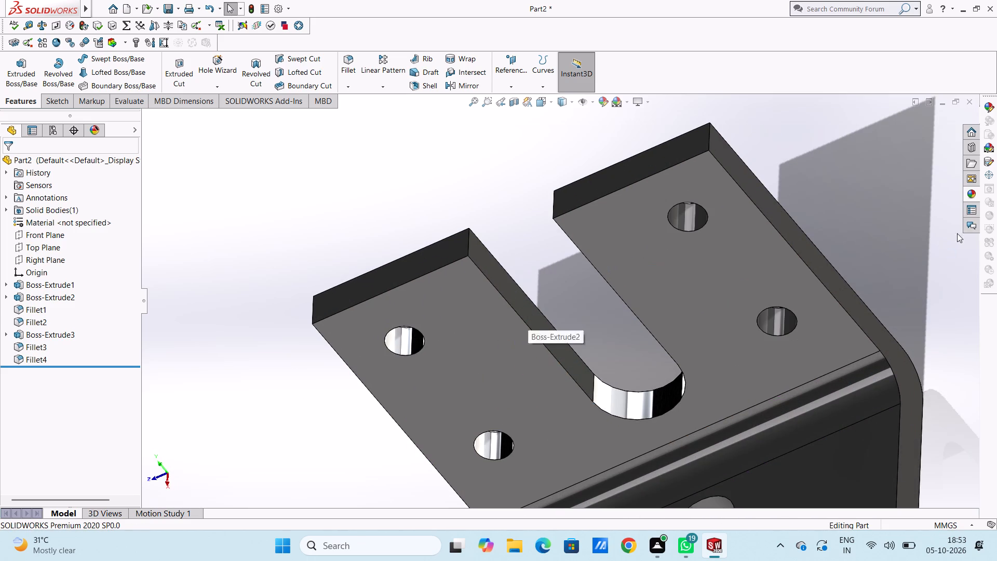
{"action": "left_click", "coordinate": [969, 194]}
{"action": "left_click_drag", "start_coordinate": [908, 342], "coordinate": [592, 314]}
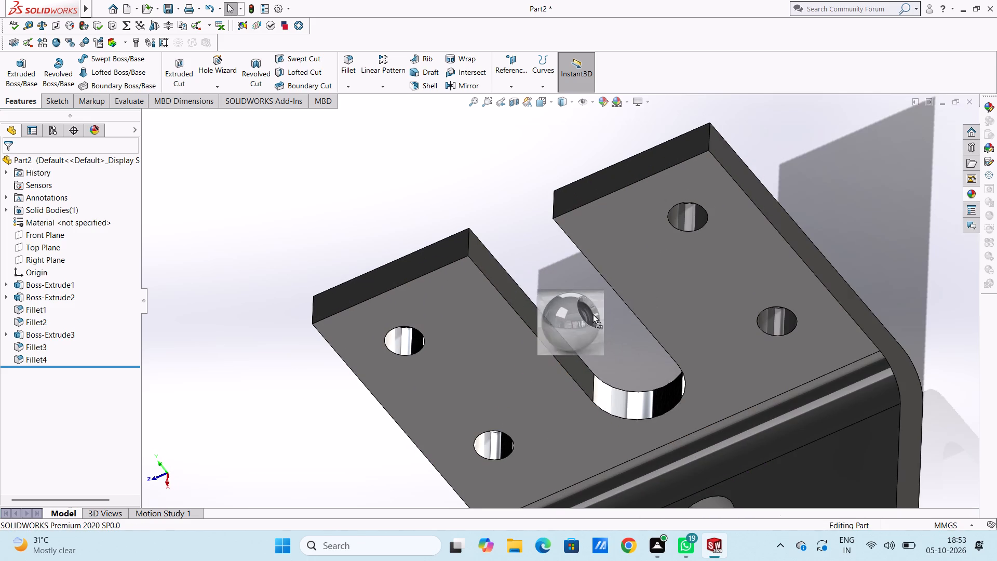
{"action": "left_click_drag", "start_coordinate": [592, 314], "coordinate": [533, 309]}
{"action": "left_click", "coordinate": [533, 309]}
Apply the chromium plate appearance to the inner face of the upper hole in the U-slotted wall's right arm.
{"action": "scroll", "coordinate": [604, 319], "scroll_direction": "up", "scroll_amount": 5}
{"action": "middle_click_drag", "start_coordinate": [703, 308], "coordinate": [708, 306]}
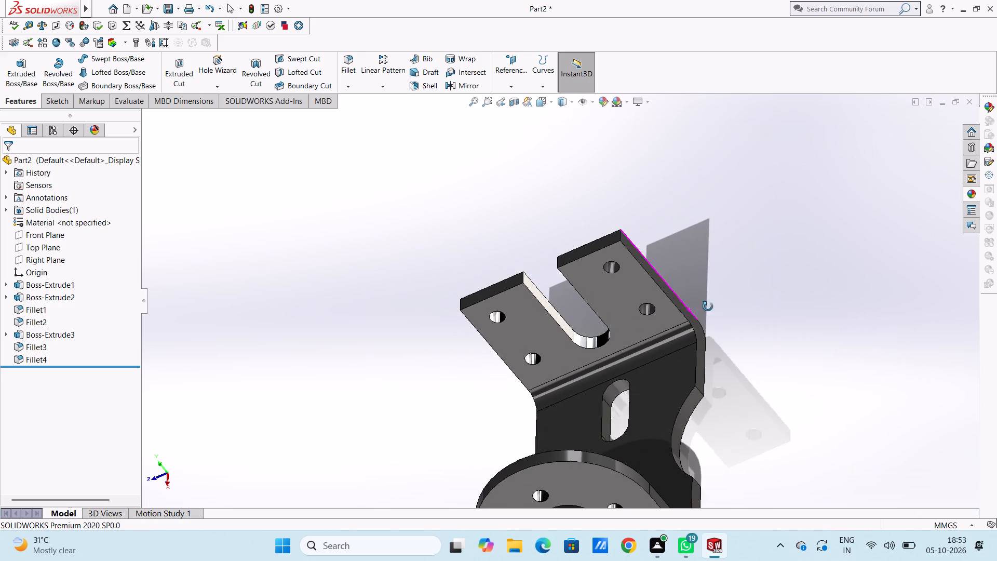
{"action": "middle_click_drag", "start_coordinate": [708, 306], "coordinate": [776, 250]}
{"action": "scroll", "coordinate": [691, 231], "scroll_direction": "down", "scroll_amount": 4}
{"action": "scroll", "coordinate": [667, 266], "scroll_direction": "down", "scroll_amount": 3}
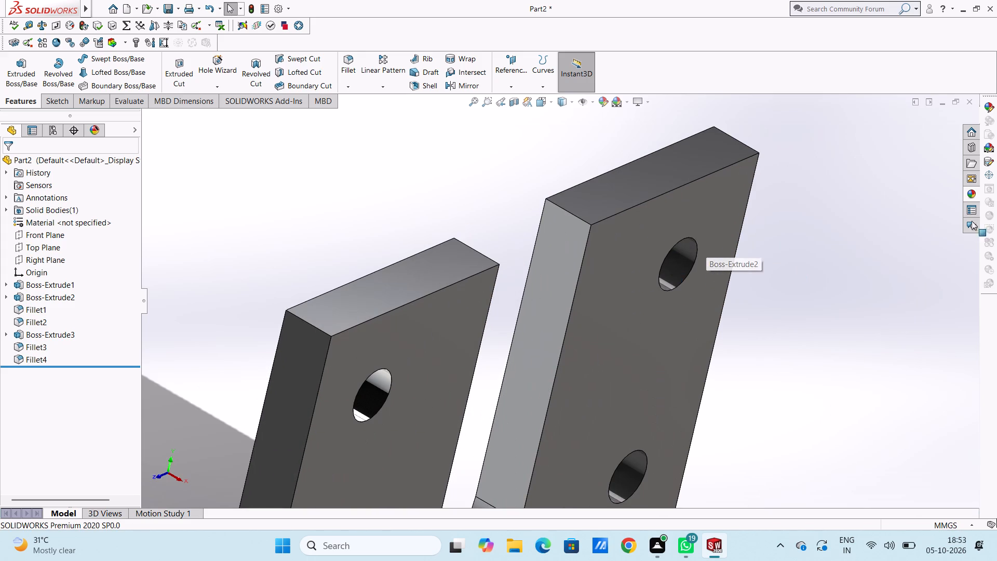
{"action": "left_click", "coordinate": [975, 193]}
{"action": "left_click_drag", "start_coordinate": [905, 341], "coordinate": [665, 252]}
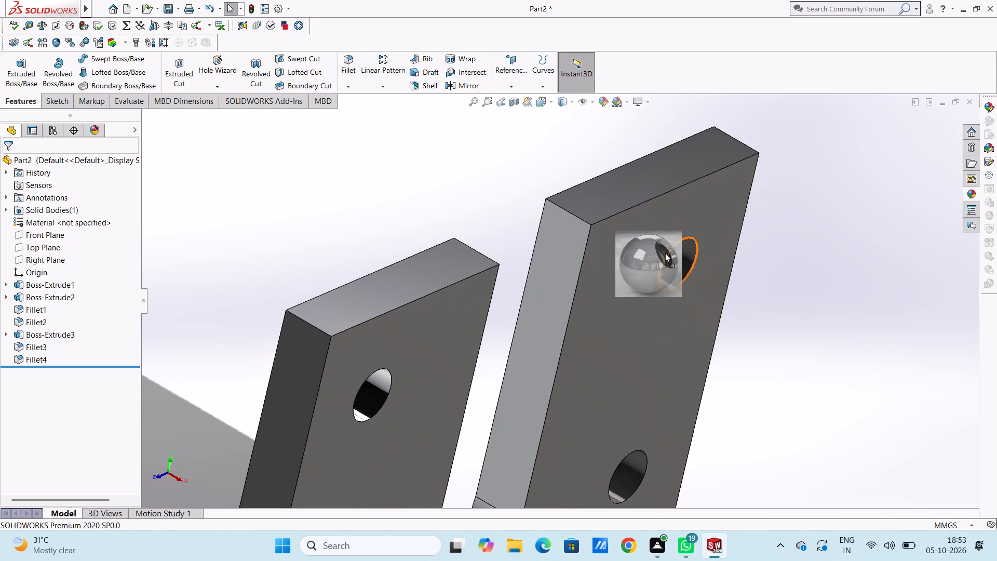
{"action": "left_click_drag", "start_coordinate": [665, 252], "coordinate": [692, 257]}
{"action": "left_click", "coordinate": [692, 257]}
Apply the chromium plate appearance to the inner face of the lower hole in the U-slotted wall, right of the U-slot.
{"action": "scroll", "coordinate": [725, 347], "scroll_direction": "up", "scroll_amount": 5}
{"action": "scroll", "coordinate": [631, 399], "scroll_direction": "up", "scroll_amount": 3}
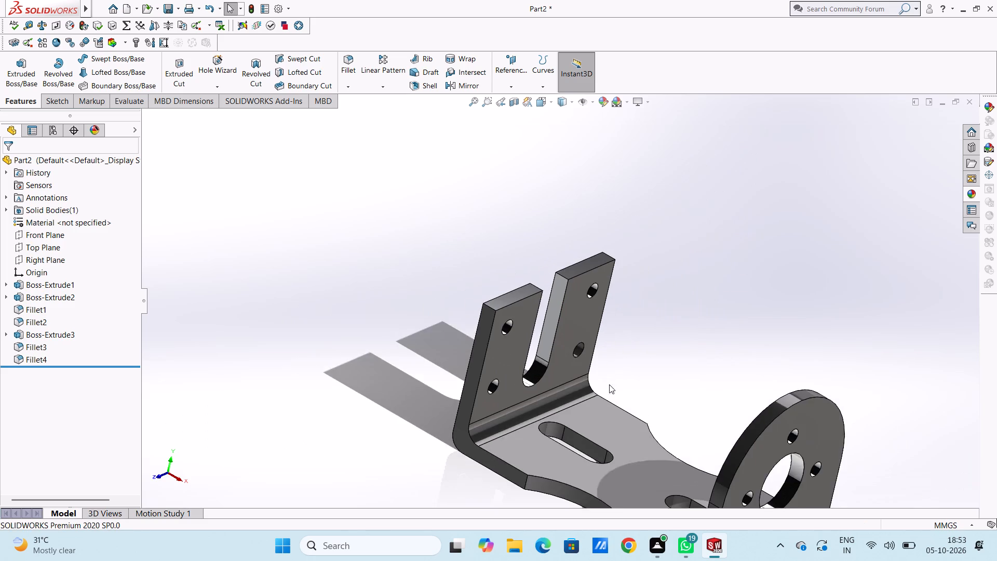
{"action": "scroll", "coordinate": [577, 356], "scroll_direction": "down", "scroll_amount": 9}
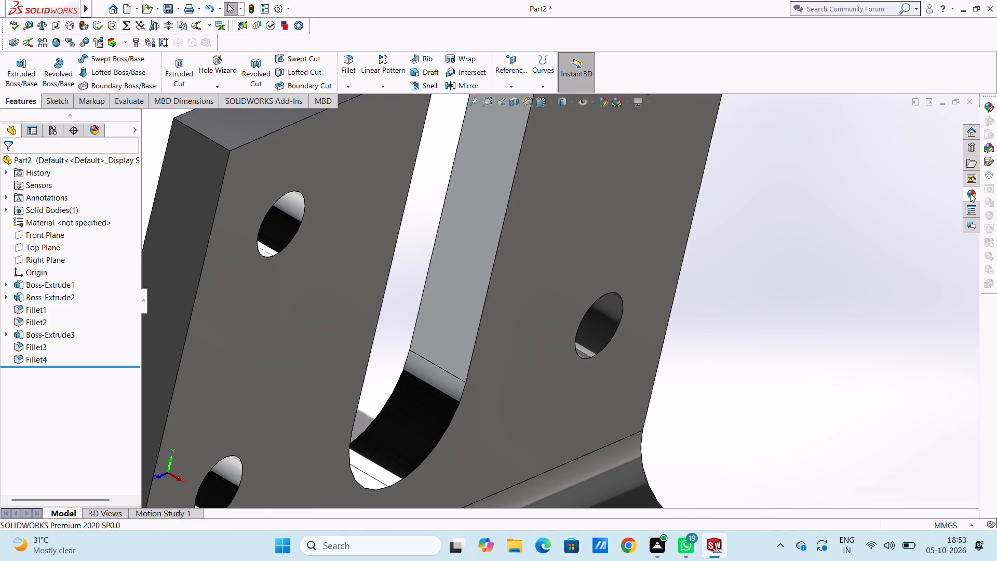
{"action": "left_click", "coordinate": [970, 193]}
{"action": "left_click_drag", "start_coordinate": [907, 337], "coordinate": [610, 324]}
{"action": "left_click", "coordinate": [610, 324]}
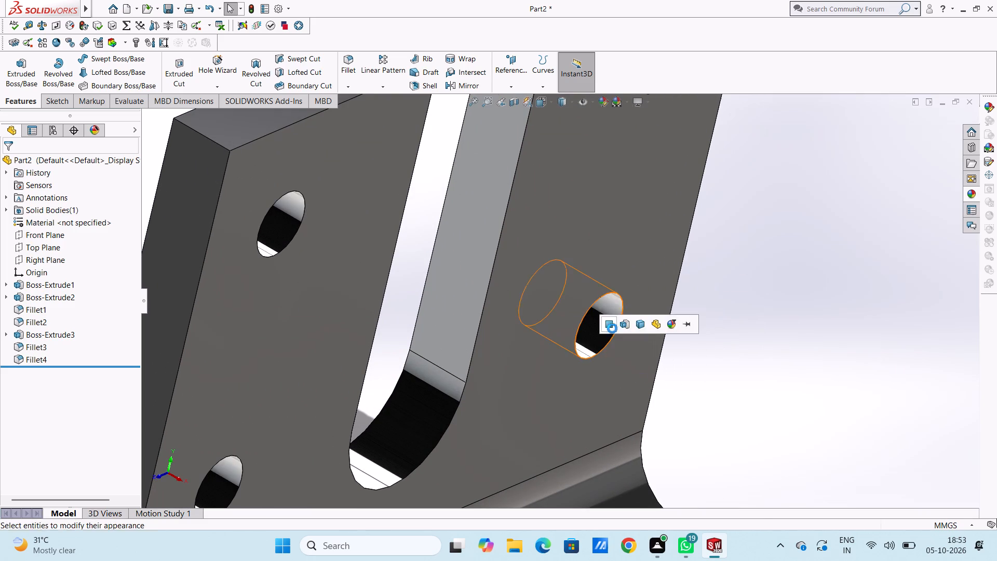
Apply the chromium plate appearance to the far straight side face of the base plate slot nearest the U-slotted wall.
{"action": "scroll", "coordinate": [618, 373], "scroll_direction": "up", "scroll_amount": 14}
{"action": "middle_click_drag", "start_coordinate": [597, 353], "coordinate": [681, 406]}
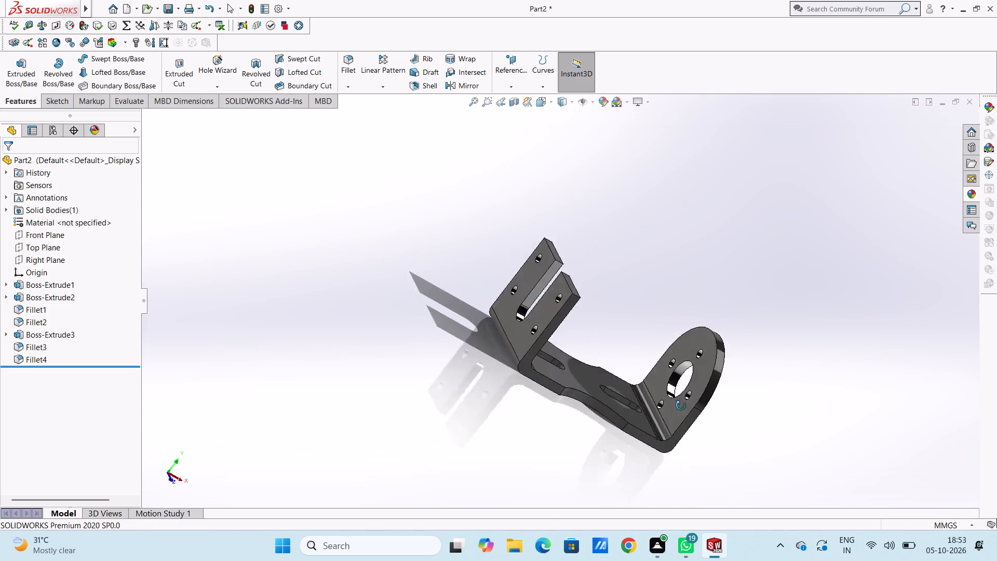
{"action": "middle_click_drag", "start_coordinate": [681, 406], "coordinate": [589, 429]}
{"action": "scroll", "coordinate": [568, 326], "scroll_direction": "down", "scroll_amount": 1}
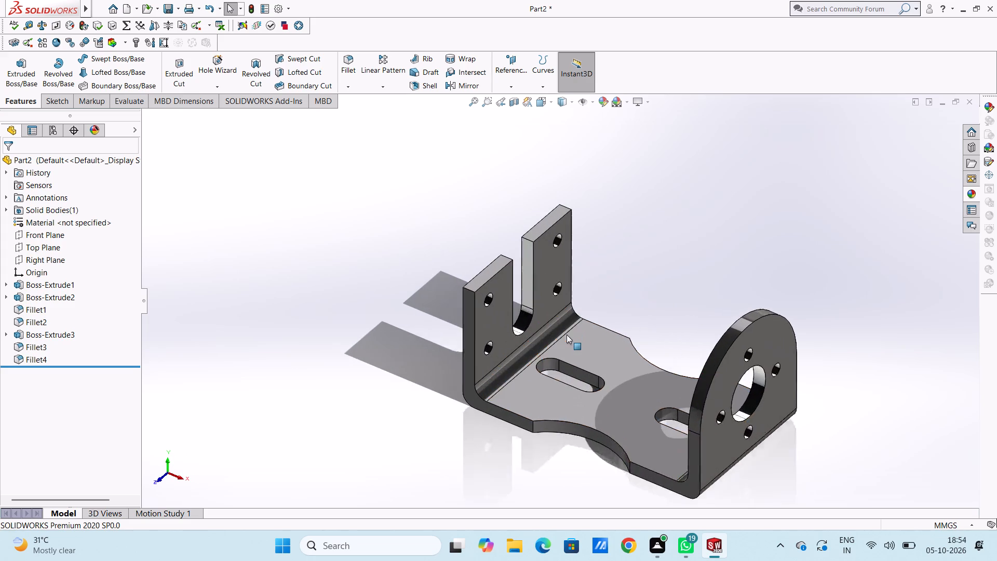
{"action": "scroll", "coordinate": [567, 335], "scroll_direction": "down", "scroll_amount": 2}
{"action": "scroll", "coordinate": [549, 381], "scroll_direction": "down", "scroll_amount": 3}
{"action": "left_click", "coordinate": [968, 192]}
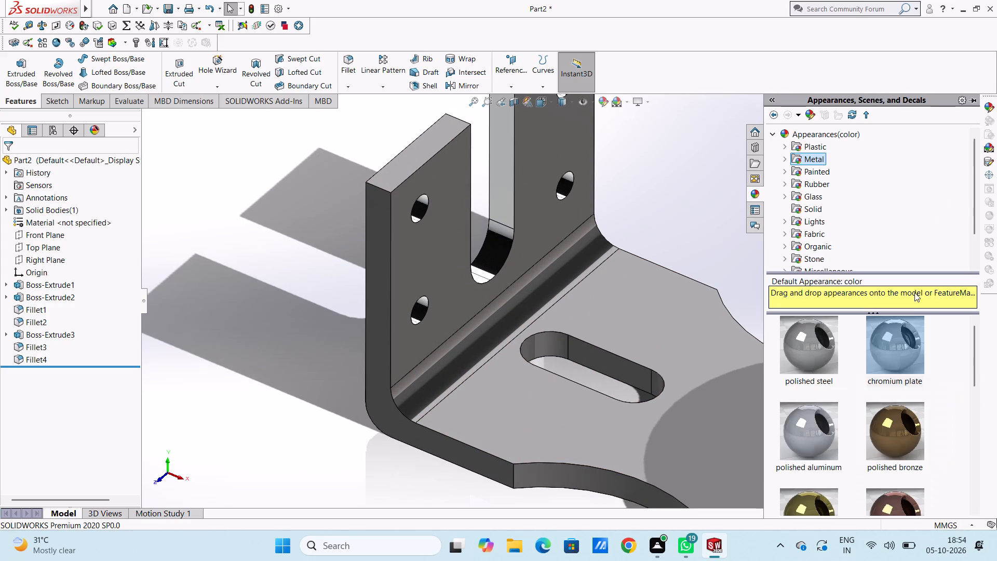
{"action": "left_click_drag", "start_coordinate": [904, 339], "coordinate": [614, 357]}
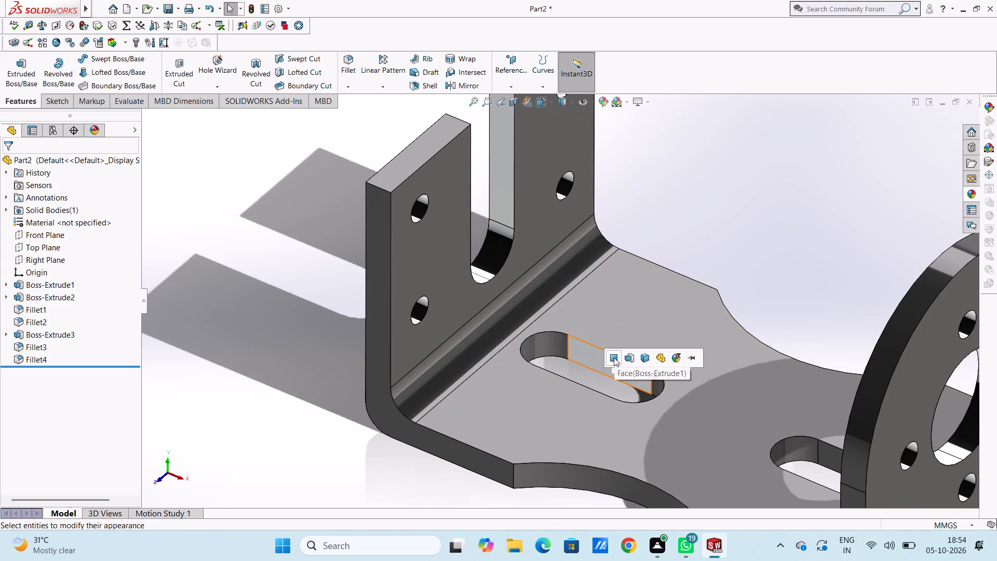
{"action": "left_click", "coordinate": [614, 357]}
Apply the chromium plate appearance to that base slot's rounded end face closest to the U-slotted wall.
{"action": "scroll", "coordinate": [558, 359], "scroll_direction": "down", "scroll_amount": 4}
{"action": "scroll", "coordinate": [536, 309], "scroll_direction": "down", "scroll_amount": 3}
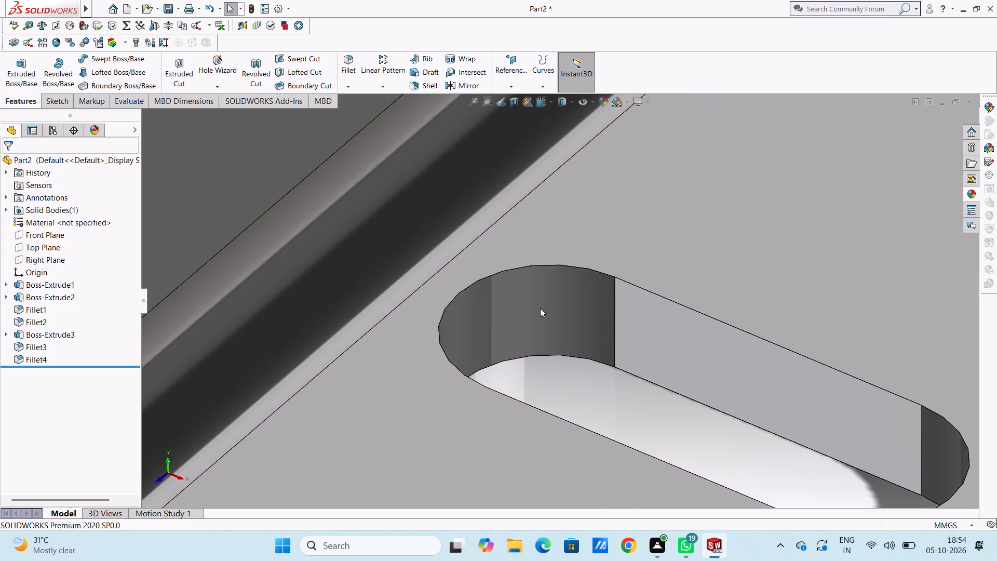
{"action": "scroll", "coordinate": [593, 305], "scroll_direction": "up", "scroll_amount": 5}
{"action": "scroll", "coordinate": [547, 357], "scroll_direction": "up", "scroll_amount": 4}
{"action": "scroll", "coordinate": [513, 348], "scroll_direction": "down", "scroll_amount": 3}
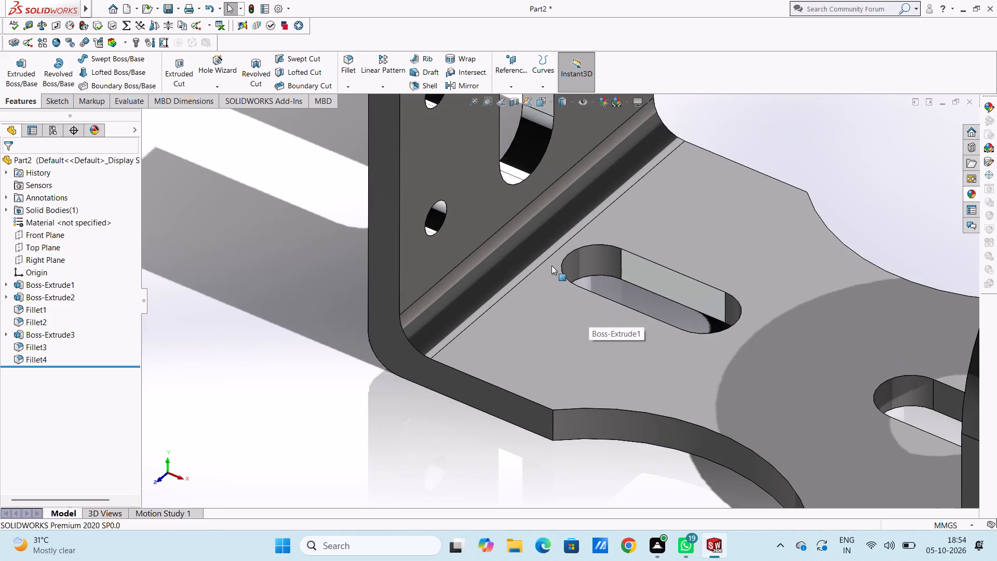
{"action": "scroll", "coordinate": [551, 265], "scroll_direction": "down", "scroll_amount": 4}
{"action": "left_click", "coordinate": [970, 196]}
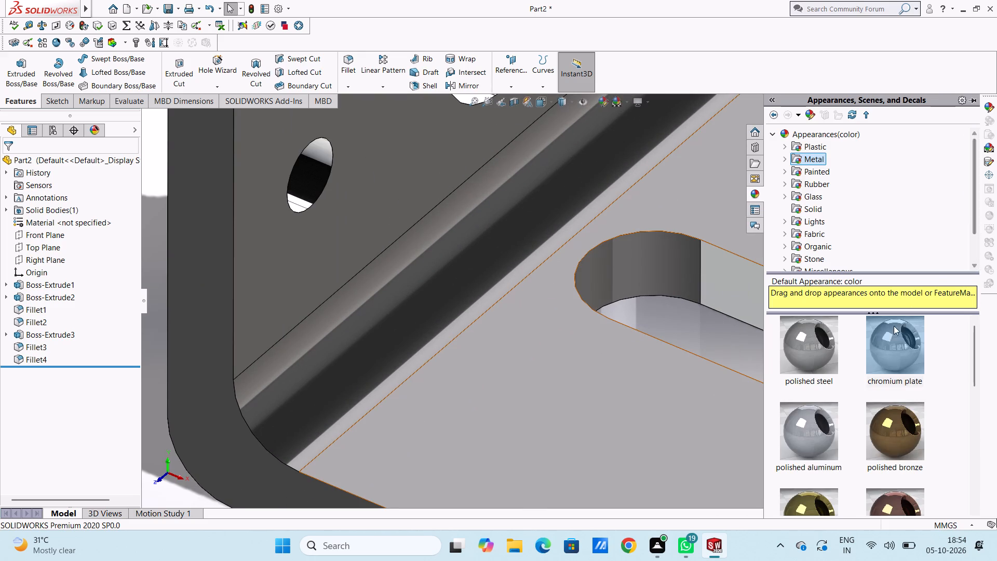
{"action": "left_click_drag", "start_coordinate": [905, 340], "coordinate": [675, 246]}
{"action": "left_click", "coordinate": [673, 247]}
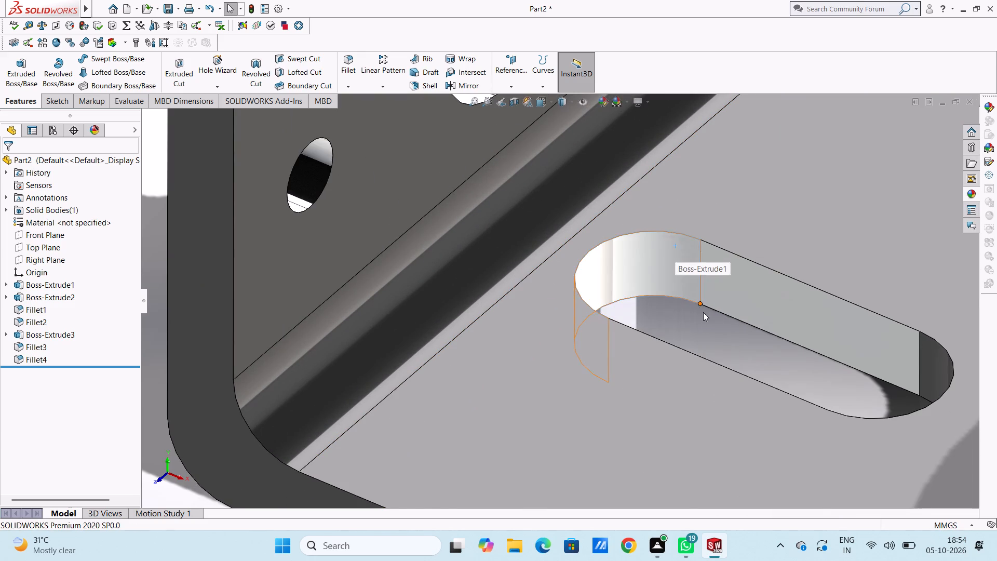
Apply the chromium plate appearance to the same base slot's opposite rounded end face, facing the plate's middle.
{"action": "scroll", "coordinate": [695, 302], "scroll_direction": "up", "scroll_amount": 5}
{"action": "middle_click_drag", "start_coordinate": [690, 318], "coordinate": [718, 494]}
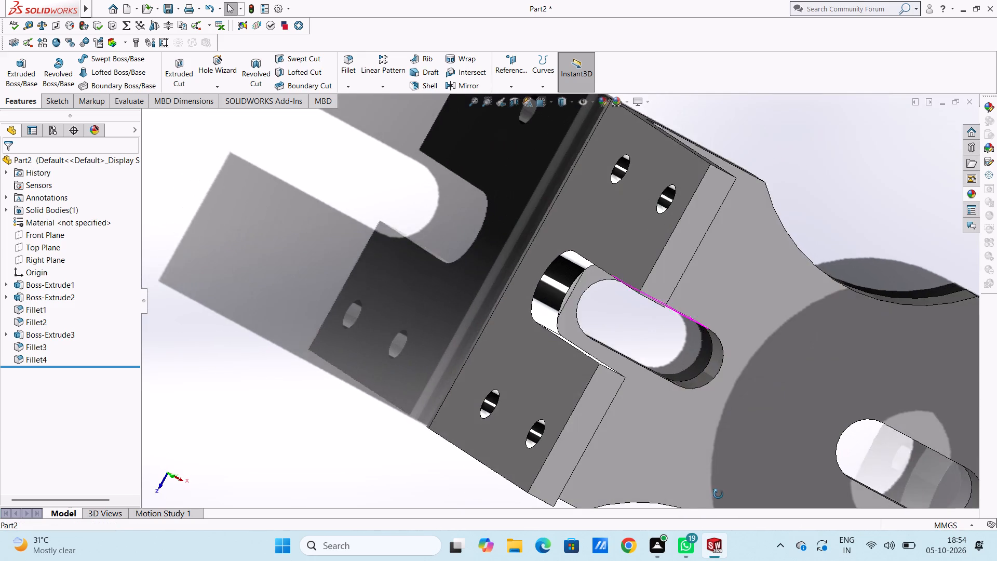
{"action": "middle_click_drag", "start_coordinate": [718, 494], "coordinate": [716, 494]}
{"action": "scroll", "coordinate": [686, 358], "scroll_direction": "down", "scroll_amount": 2}
{"action": "middle_click_drag", "start_coordinate": [686, 353], "coordinate": [694, 317]}
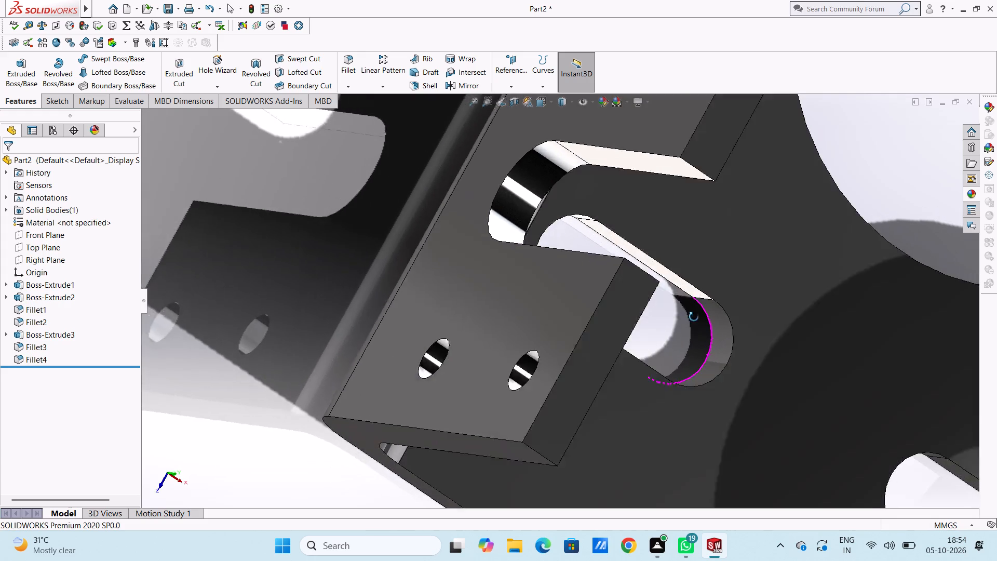
{"action": "middle_click_drag", "start_coordinate": [694, 317], "coordinate": [692, 309]}
{"action": "scroll", "coordinate": [699, 337], "scroll_direction": "down", "scroll_amount": 3}
{"action": "left_click", "coordinate": [974, 191]}
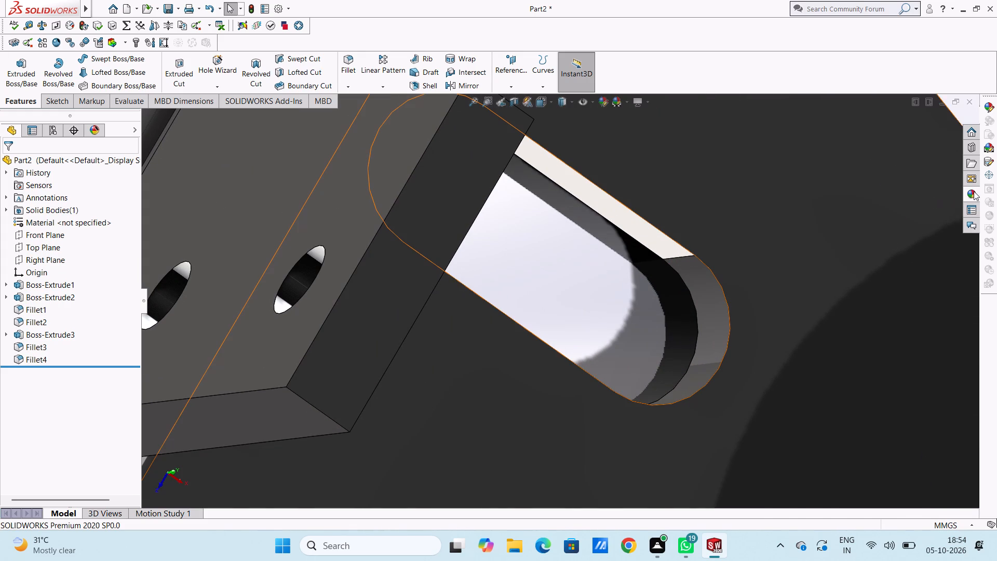
{"action": "left_click_drag", "start_coordinate": [902, 349], "coordinate": [704, 336]}
{"action": "left_click", "coordinate": [704, 336]}
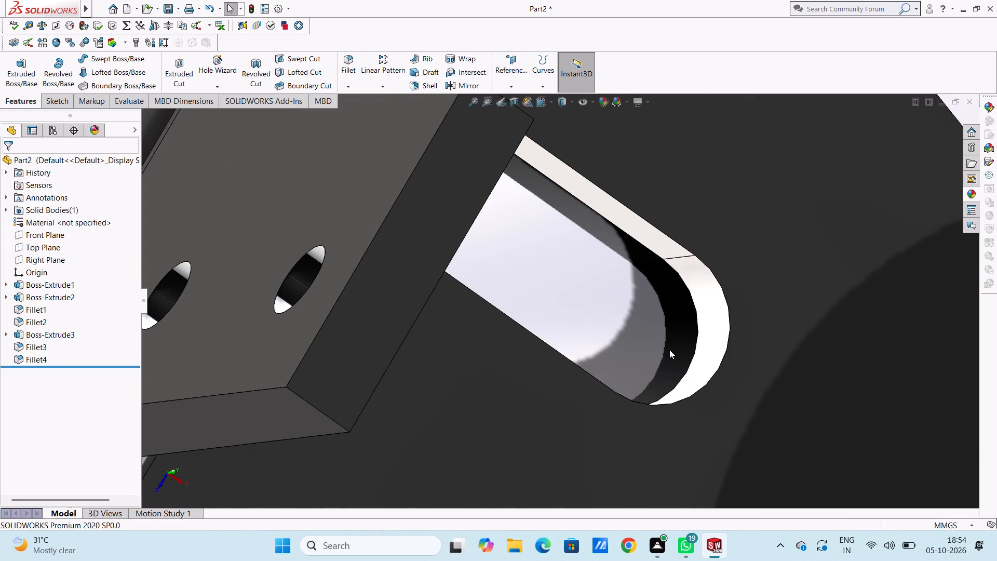
Apply the chromium plate appearance to the remaining straight side face of the base slot nearest the U-slotted wall.
{"action": "scroll", "coordinate": [655, 334], "scroll_direction": "up", "scroll_amount": 5}
{"action": "middle_click_drag", "start_coordinate": [600, 306], "coordinate": [547, 339]}
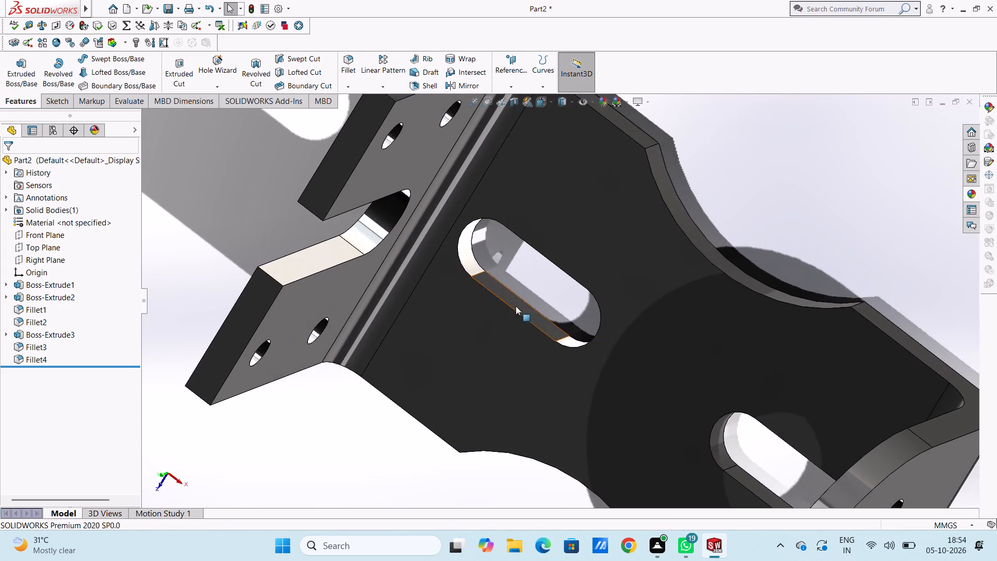
{"action": "scroll", "coordinate": [505, 311], "scroll_direction": "down", "scroll_amount": 5}
{"action": "left_click", "coordinate": [971, 192]}
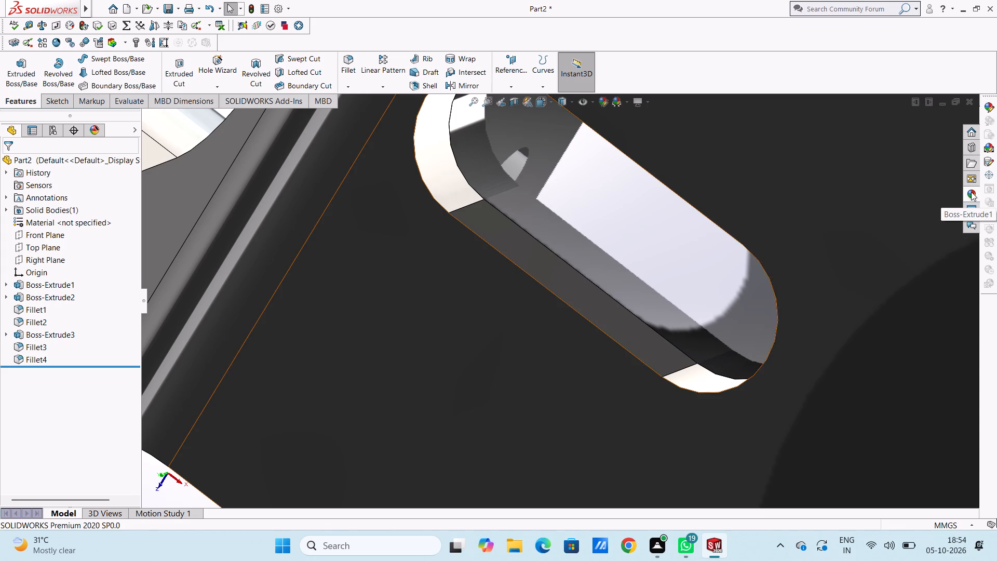
{"action": "left_click_drag", "start_coordinate": [900, 337], "coordinate": [609, 283]}
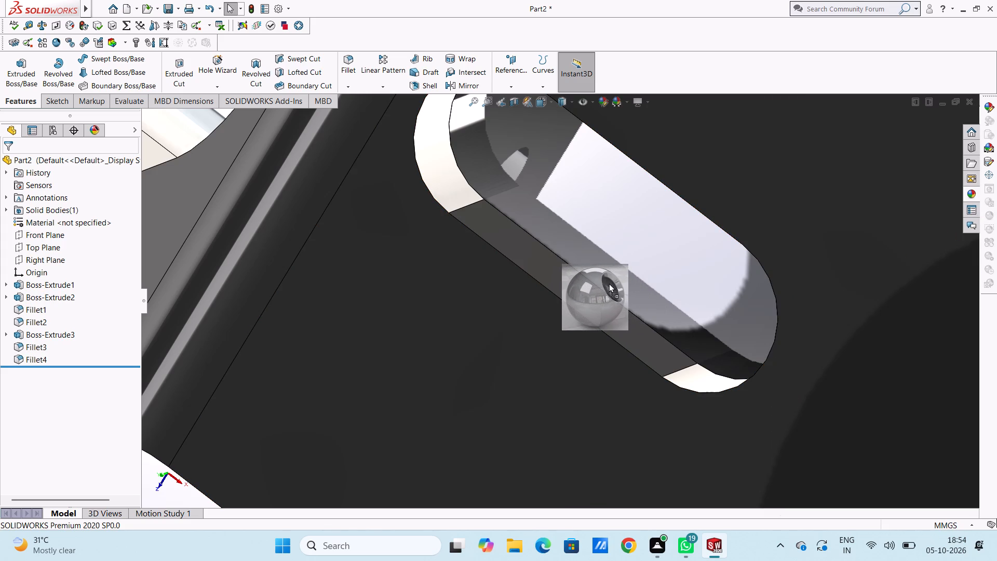
{"action": "left_click_drag", "start_coordinate": [609, 283], "coordinate": [598, 289]}
{"action": "left_click", "coordinate": [597, 289]}
Apply the chromium plate appearance to the rounded end face, facing the plate's middle, of the base slot nearest the arched wall.
{"action": "scroll", "coordinate": [639, 284], "scroll_direction": "up", "scroll_amount": 5}
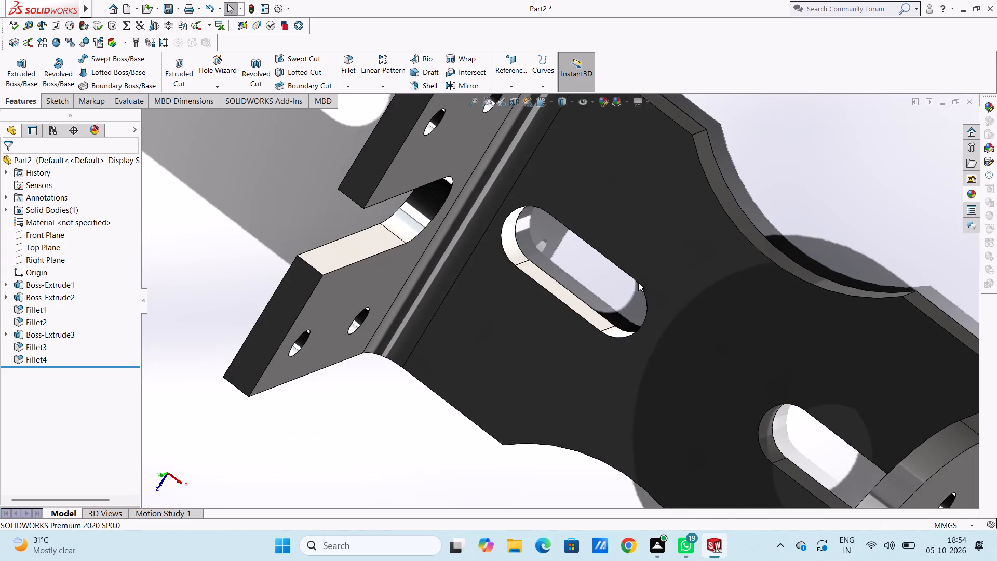
{"action": "middle_click_drag", "start_coordinate": [617, 297], "coordinate": [653, 233]}
{"action": "scroll", "coordinate": [645, 305], "scroll_direction": "up", "scroll_amount": 6}
{"action": "middle_click_drag", "start_coordinate": [659, 369], "coordinate": [671, 329]}
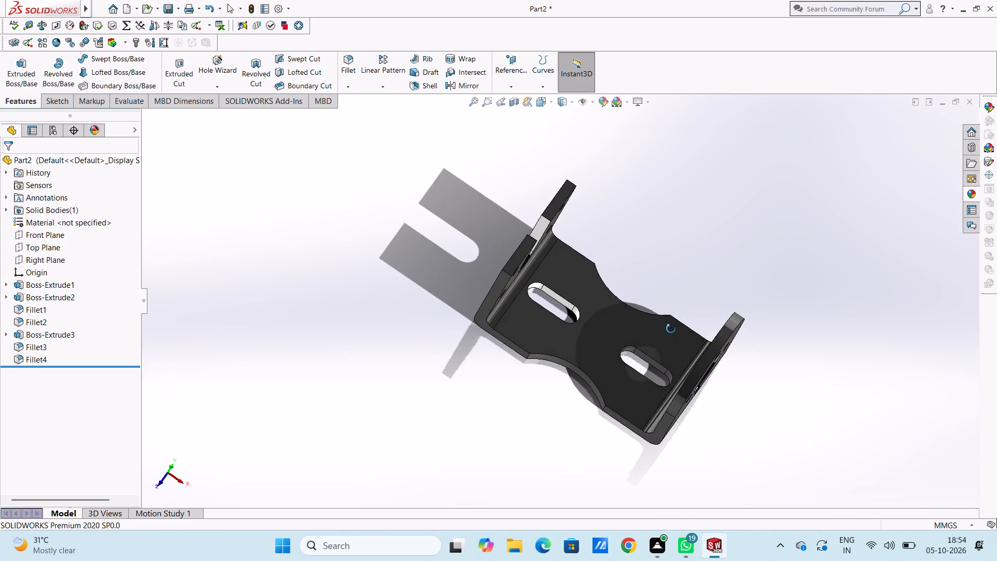
{"action": "middle_click_drag", "start_coordinate": [671, 329], "coordinate": [663, 358]}
{"action": "scroll", "coordinate": [651, 375], "scroll_direction": "down", "scroll_amount": 5}
{"action": "scroll", "coordinate": [615, 323], "scroll_direction": "down", "scroll_amount": 5}
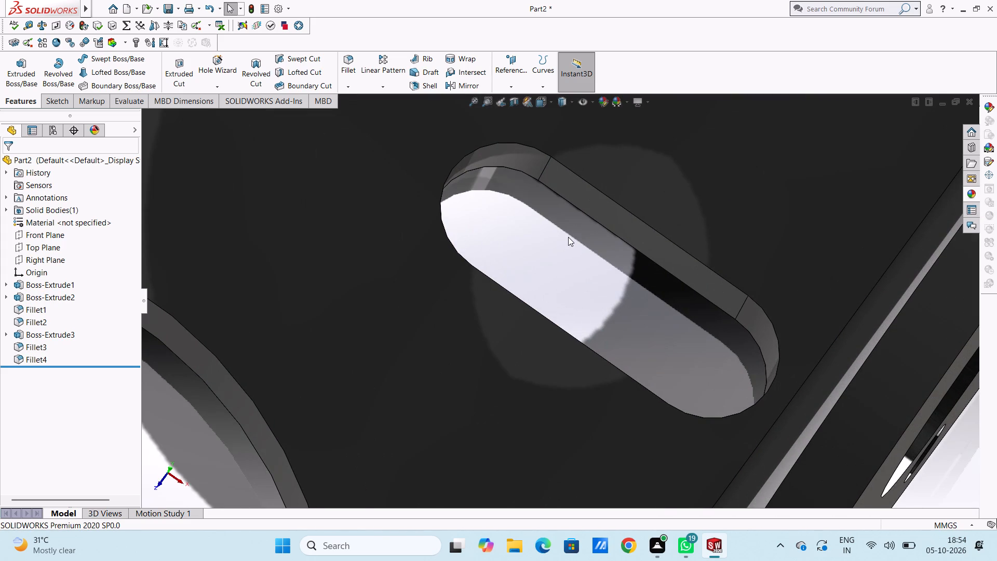
{"action": "scroll", "coordinate": [577, 232], "scroll_direction": "up", "scroll_amount": 3}
{"action": "middle_click_drag", "start_coordinate": [573, 236], "coordinate": [568, 234]}
{"action": "scroll", "coordinate": [544, 237], "scroll_direction": "down", "scroll_amount": 3}
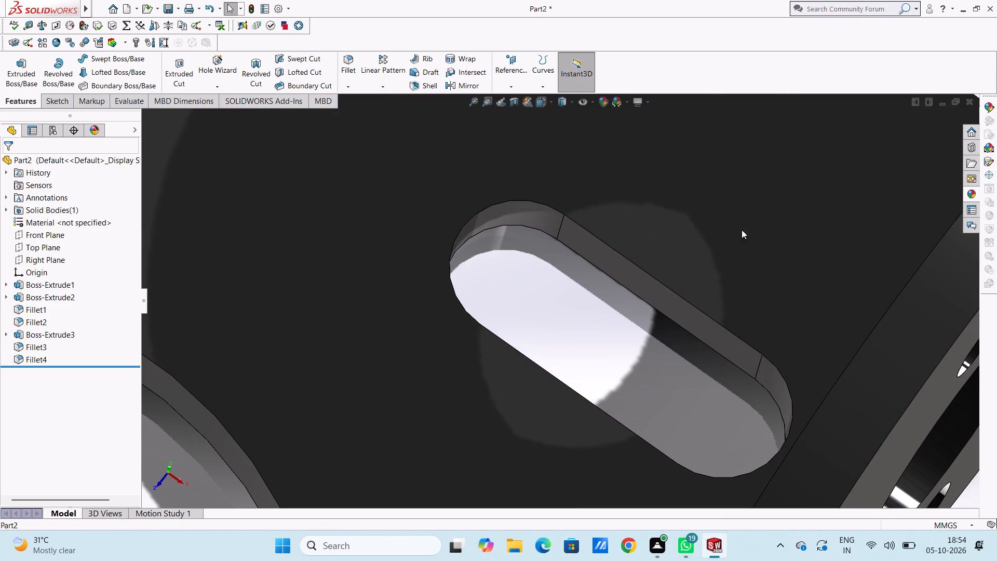
{"action": "left_click", "coordinate": [973, 193]}
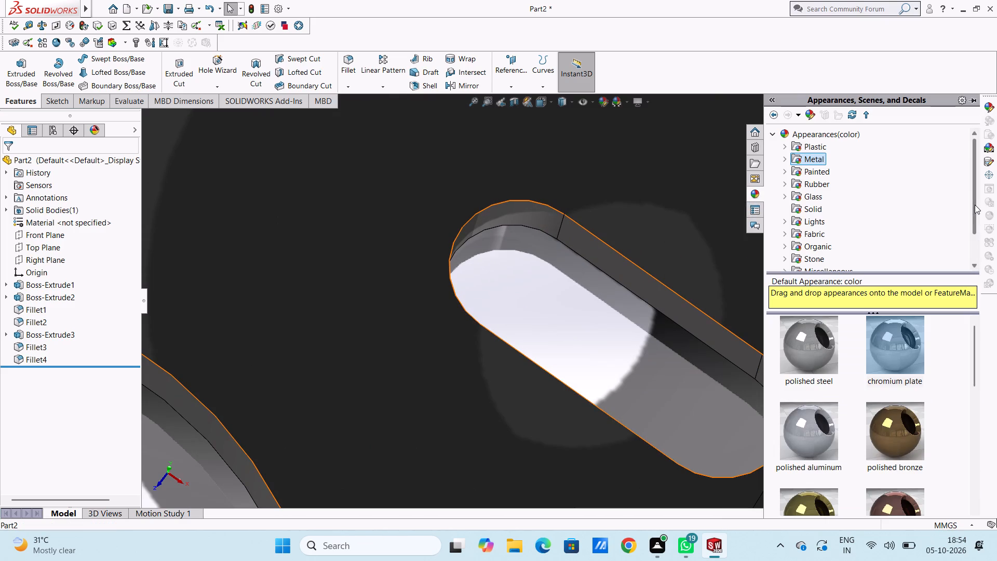
{"action": "left_click_drag", "start_coordinate": [913, 347], "coordinate": [715, 320]}
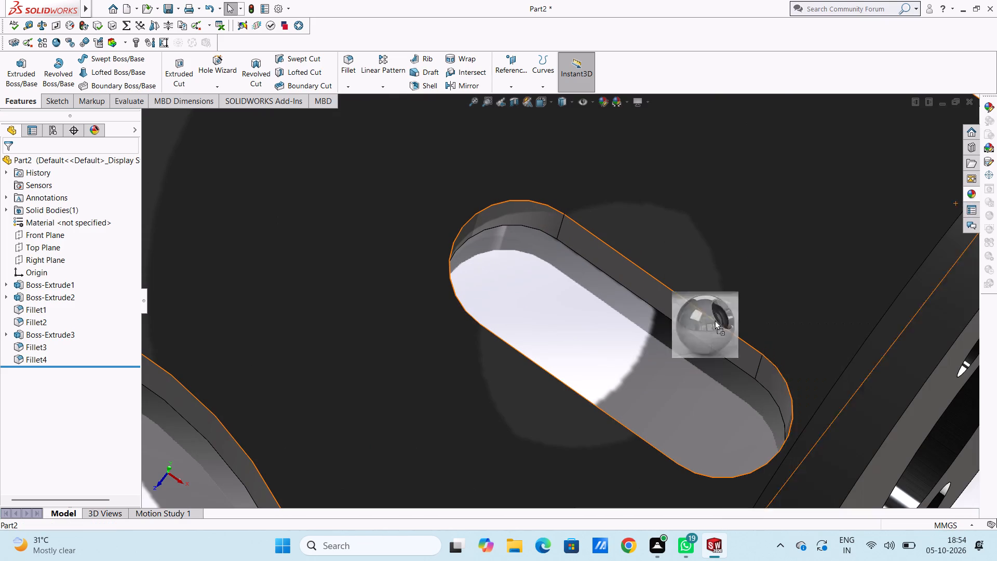
{"action": "left_click_drag", "start_coordinate": [715, 320], "coordinate": [529, 222]}
{"action": "left_click", "coordinate": [528, 222]}
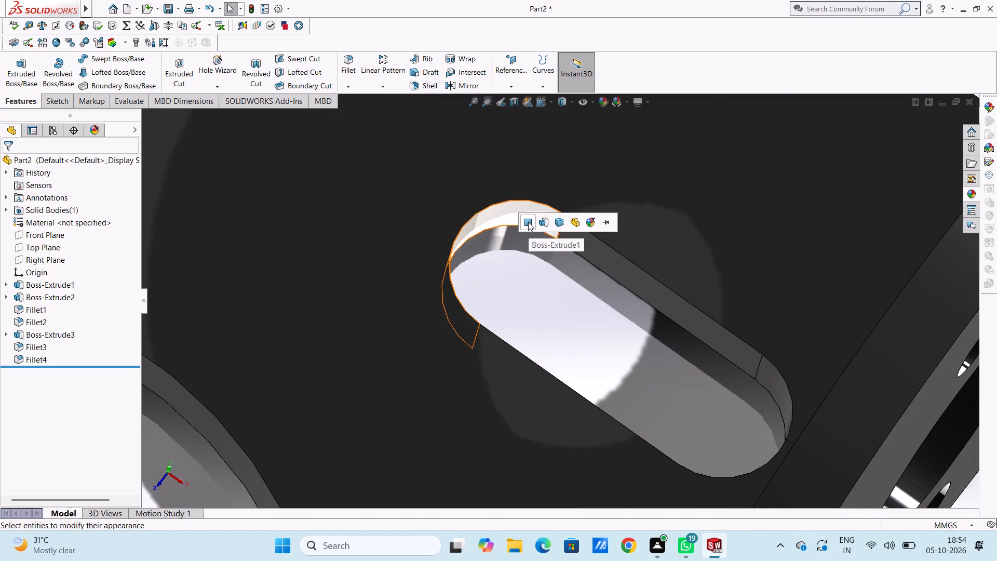
Apply the chromium plate appearance to the far straight side face of the base slot nearest the arched wall.
{"action": "scroll", "coordinate": [581, 291], "scroll_direction": "up", "scroll_amount": 2}
{"action": "scroll", "coordinate": [589, 323], "scroll_direction": "down", "scroll_amount": 6}
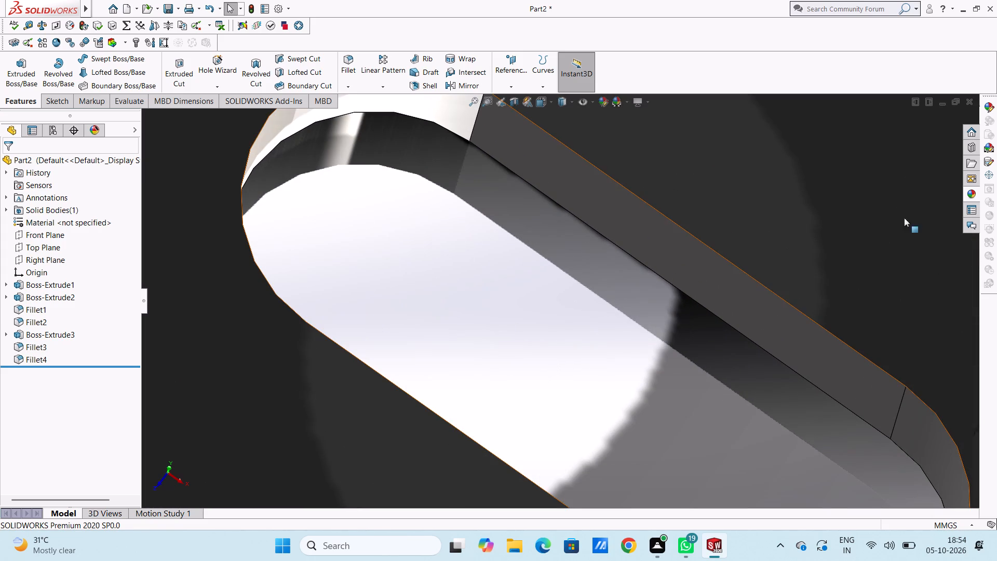
{"action": "left_click", "coordinate": [972, 194]}
{"action": "left_click_drag", "start_coordinate": [908, 345], "coordinate": [706, 276]}
{"action": "left_click", "coordinate": [706, 276]}
Apply the chromium plate appearance to that base slot's rounded end face closest to the arched wall.
{"action": "scroll", "coordinate": [705, 319], "scroll_direction": "up", "scroll_amount": 4}
{"action": "scroll", "coordinate": [642, 365], "scroll_direction": "up", "scroll_amount": 1}
{"action": "middle_click_drag", "start_coordinate": [655, 382], "coordinate": [666, 395]}
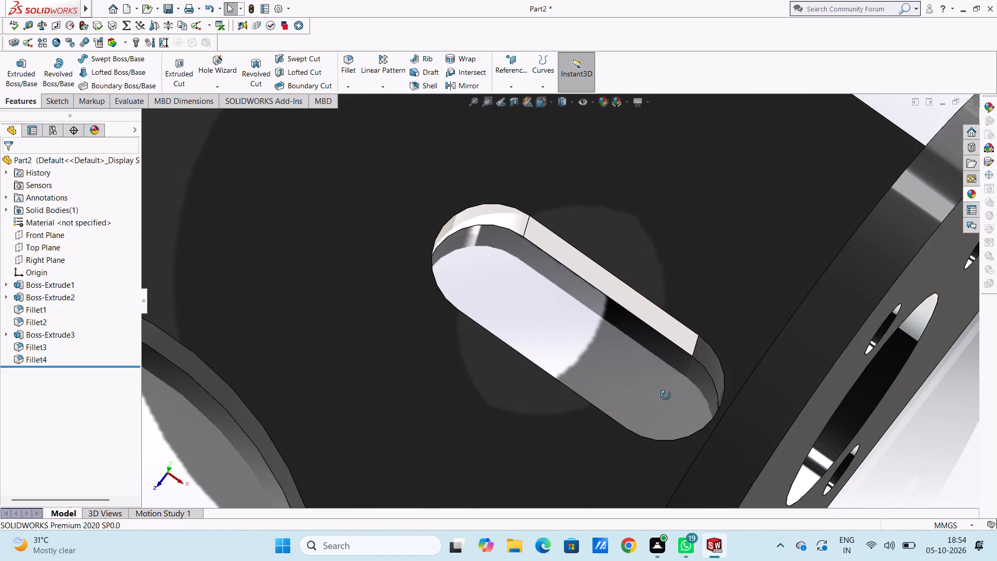
{"action": "middle_click_drag", "start_coordinate": [666, 395], "coordinate": [680, 438]}
{"action": "scroll", "coordinate": [684, 396], "scroll_direction": "down", "scroll_amount": 3}
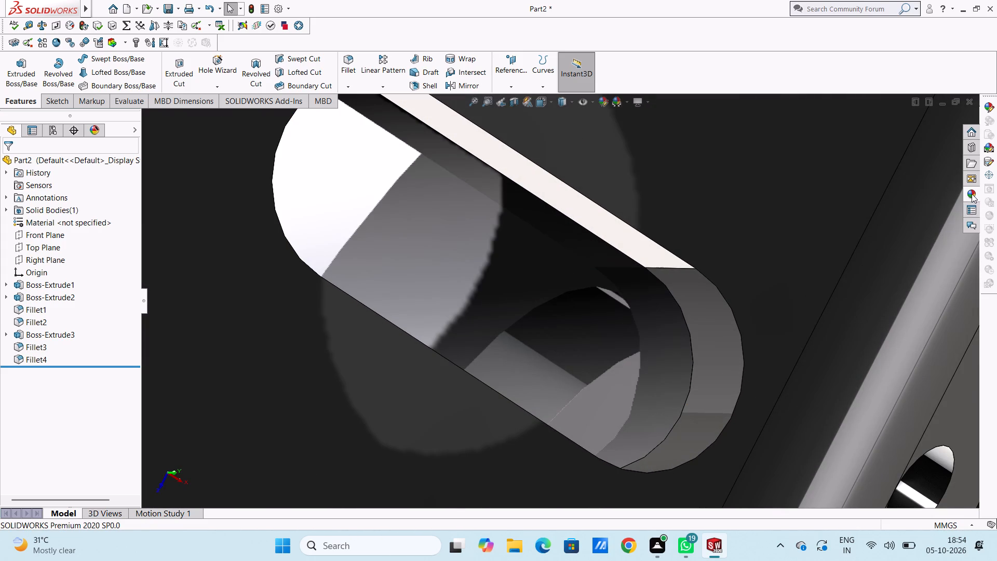
{"action": "left_click", "coordinate": [972, 194]}
{"action": "left_click_drag", "start_coordinate": [905, 340], "coordinate": [719, 346]}
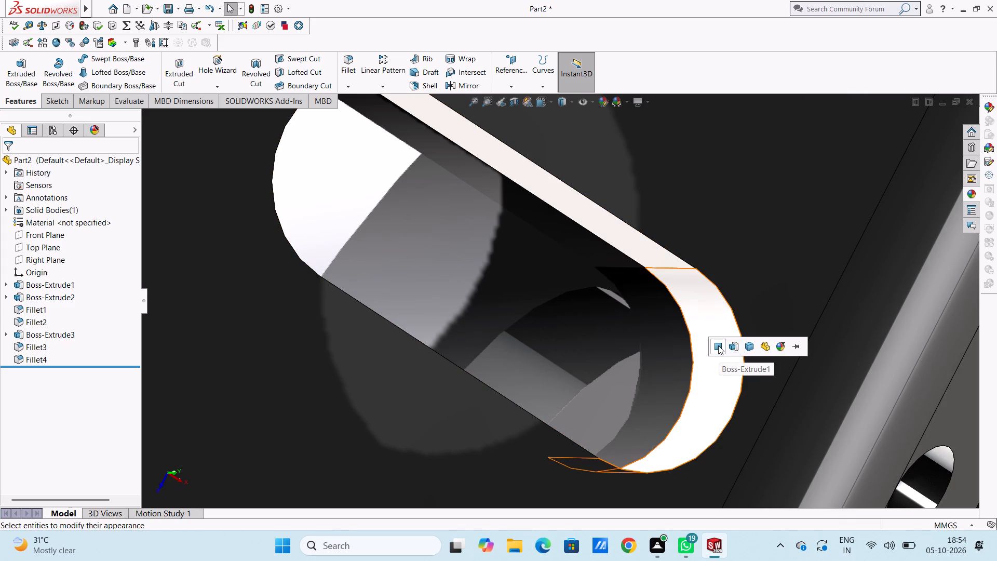
{"action": "left_click", "coordinate": [718, 345]}
Apply the chromium plate appearance to the remaining straight side face of the base slot nearest the arched wall.
{"action": "scroll", "coordinate": [620, 363], "scroll_direction": "up", "scroll_amount": 4}
{"action": "middle_click_drag", "start_coordinate": [627, 351], "coordinate": [585, 402]}
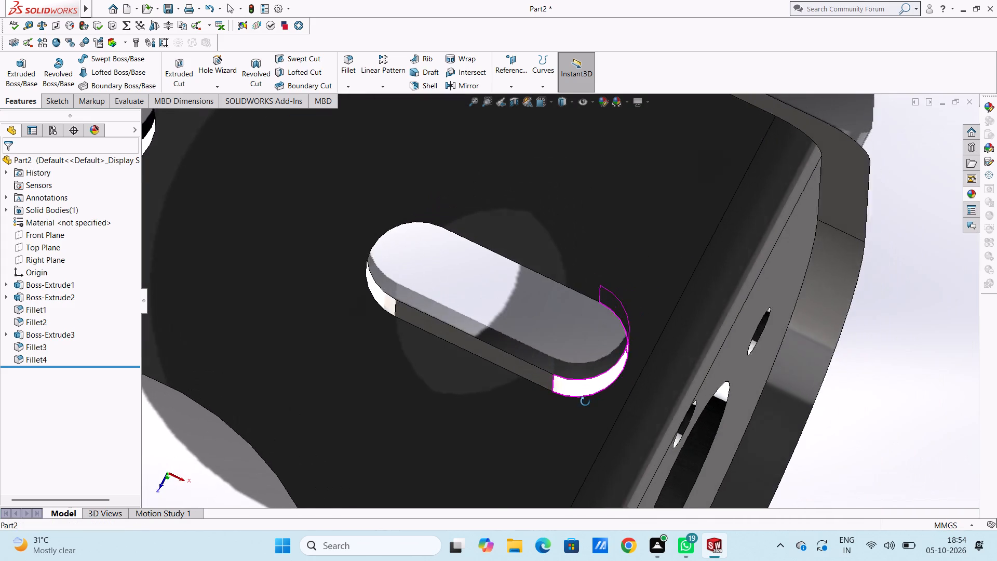
{"action": "middle_click_drag", "start_coordinate": [585, 402], "coordinate": [577, 400]}
{"action": "middle_click", "coordinate": [577, 400]}
{"action": "scroll", "coordinate": [486, 358], "scroll_direction": "down", "scroll_amount": 4}
{"action": "middle_click_drag", "start_coordinate": [515, 316], "coordinate": [540, 330]}
{"action": "scroll", "coordinate": [527, 331], "scroll_direction": "down", "scroll_amount": 3}
{"action": "left_click", "coordinate": [969, 190]}
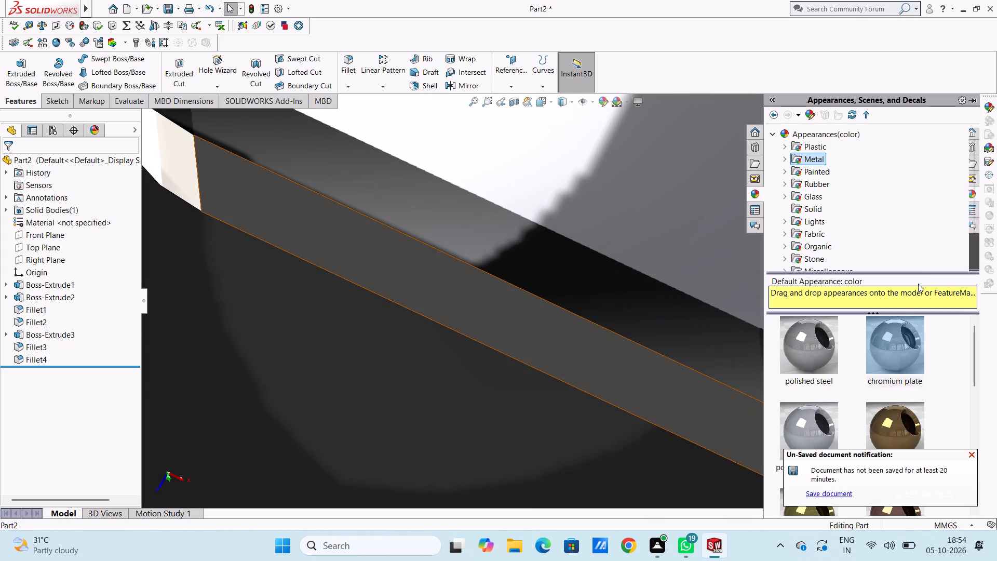
{"action": "left_click_drag", "start_coordinate": [907, 341], "coordinate": [637, 369]}
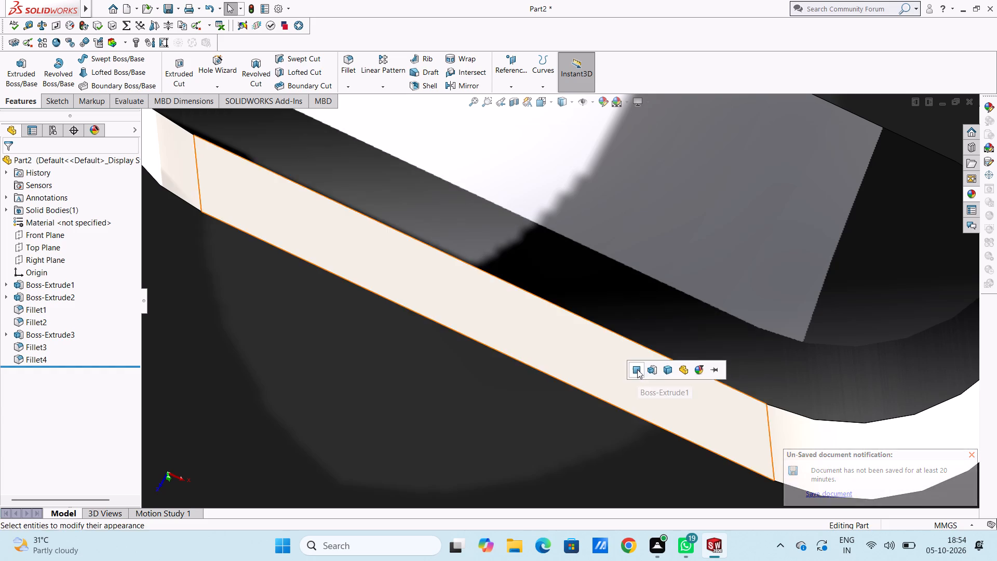
{"action": "left_click", "coordinate": [637, 369]}
Inspect the coloured bracket and its plated slot faces, ending in the isometric view.
{"action": "scroll", "coordinate": [708, 305], "scroll_direction": "up", "scroll_amount": 13}
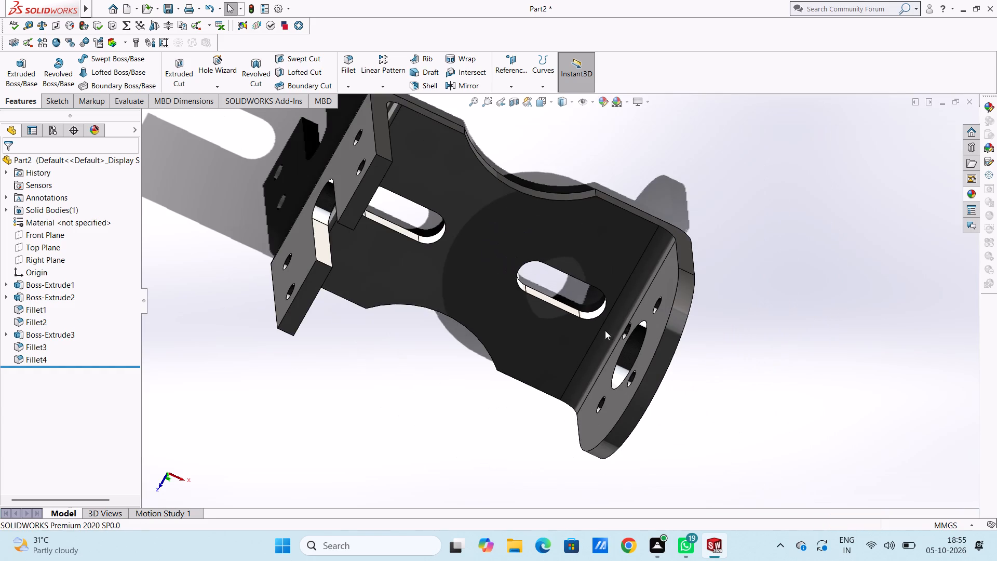
{"action": "middle_click_drag", "start_coordinate": [605, 330], "coordinate": [629, 217]}
{"action": "scroll", "coordinate": [697, 241], "scroll_direction": "up", "scroll_amount": 3}
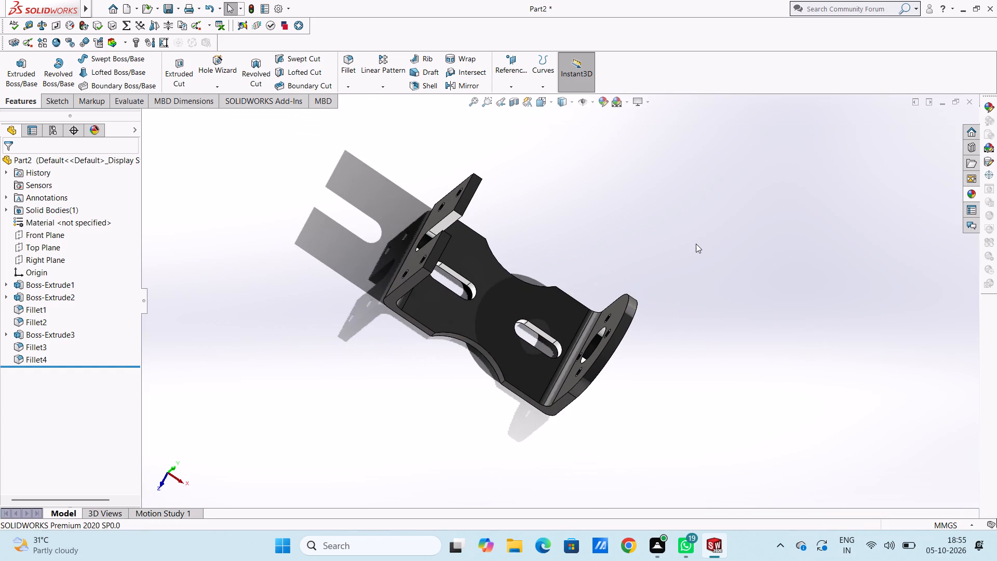
{"action": "key", "text": "Escape"}
{"action": "key", "text": "Escape"}
{"action": "key", "text": "ctrl+7"}
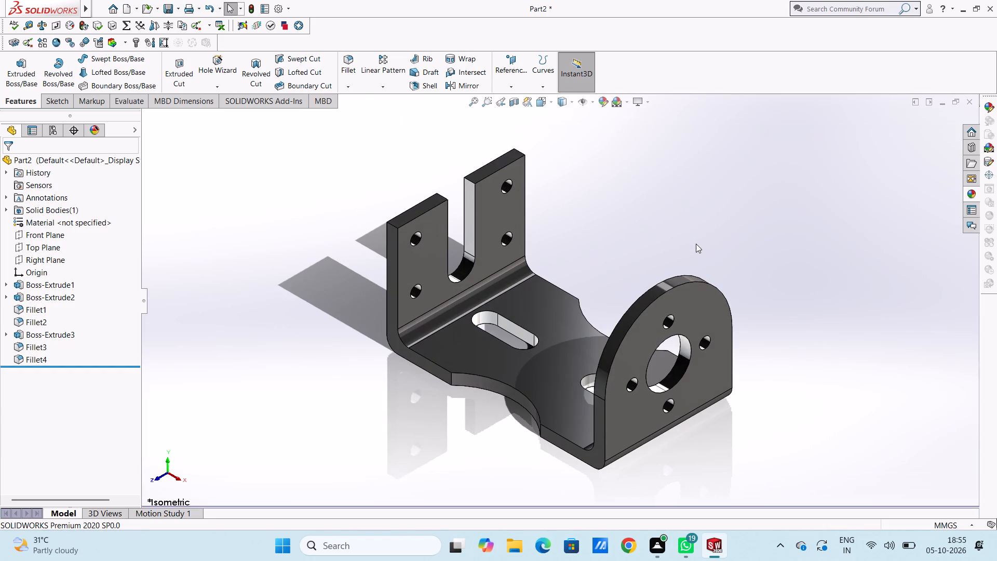
{"action": "scroll", "coordinate": [612, 371], "scroll_direction": "up", "scroll_amount": 3}
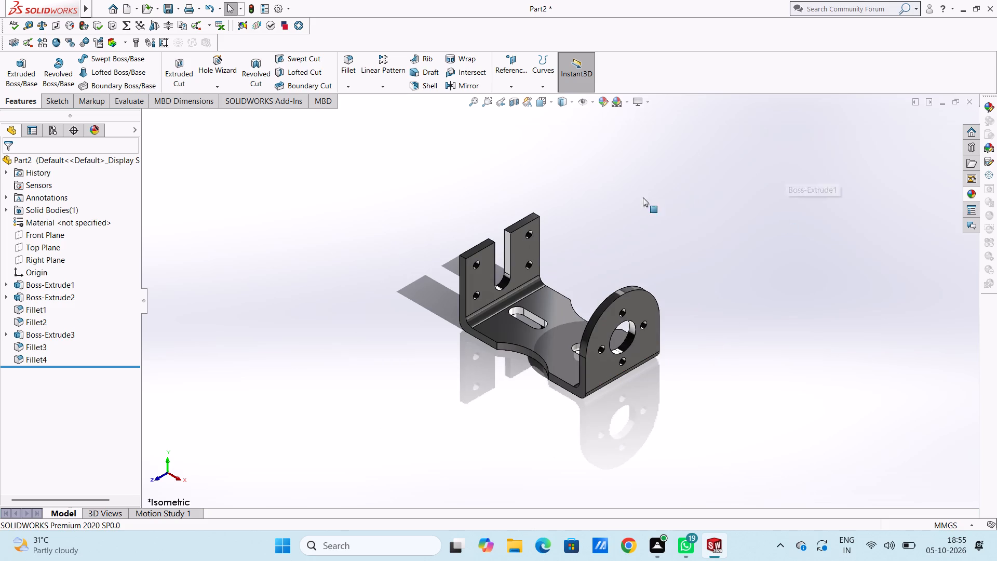
Save the part in the Documents folder as "u slot motor mount bracket with 25 hub".
{"action": "key", "text": "ctrl+s"}
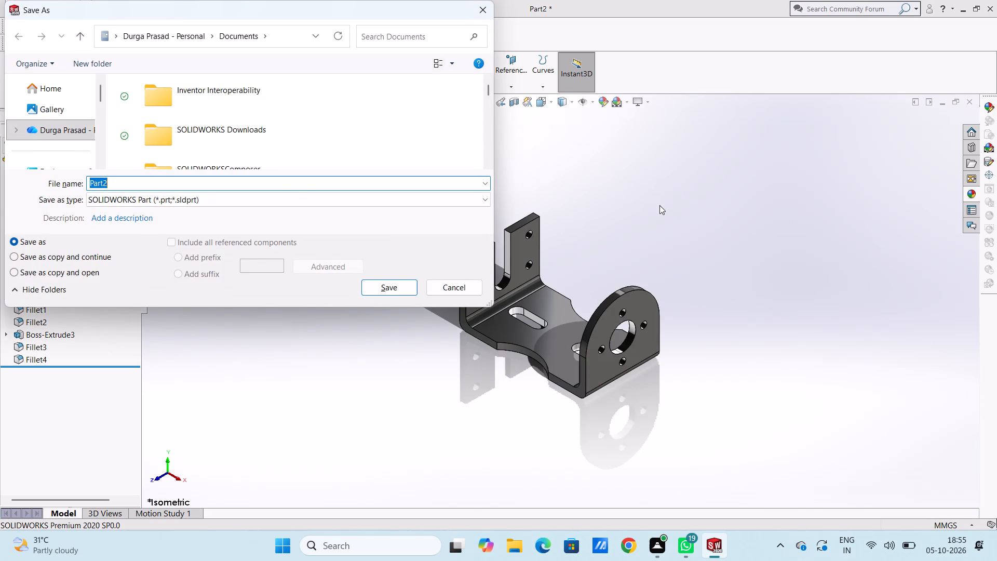
{"action": "type", "text": "u"}
{"action": "key", "text": "space"}
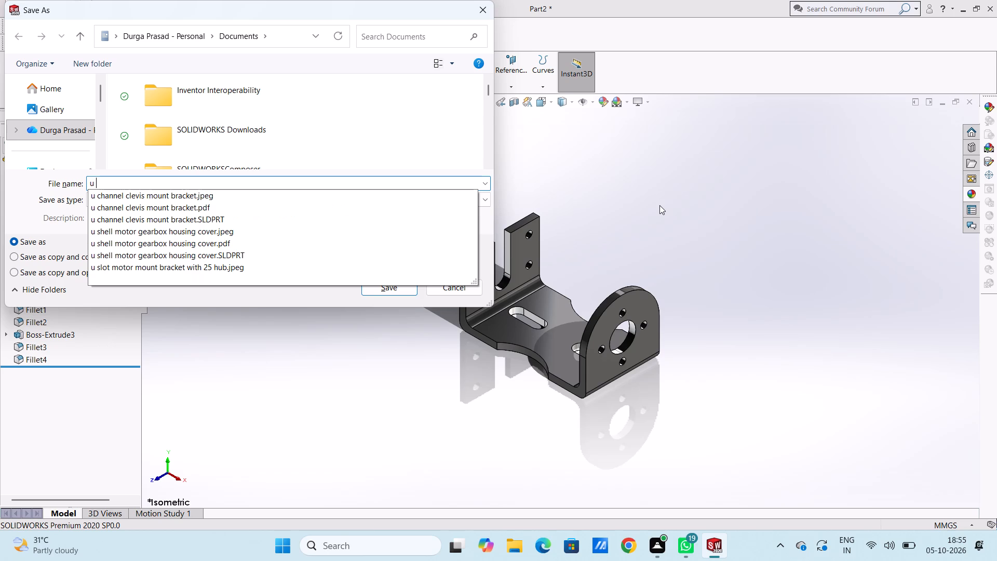
{"action": "type", "text": "slot"}
{"action": "key", "text": "space"}
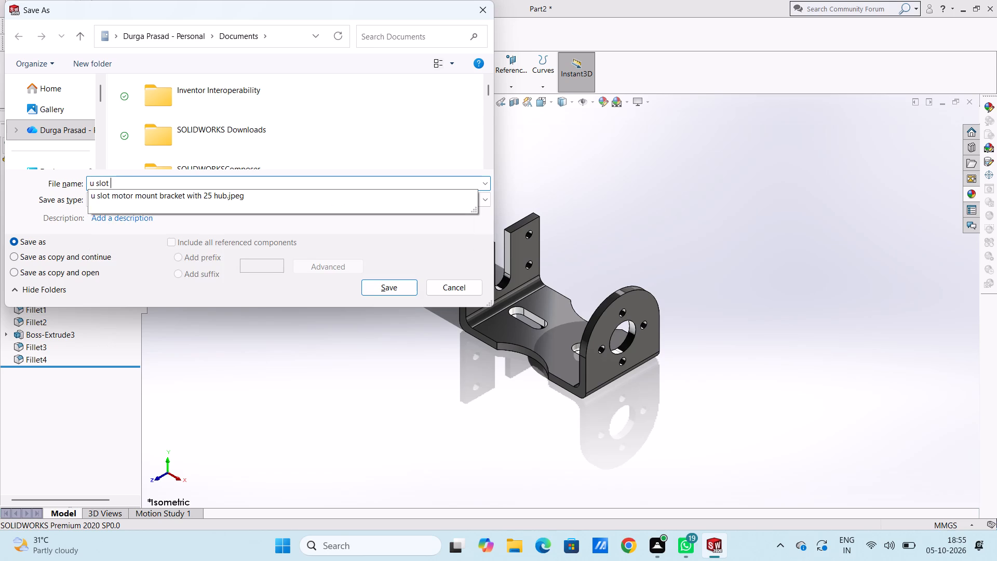
{"action": "type", "text": "motor"}
{"action": "key", "text": "space"}
{"action": "type", "text": "mount"}
{"action": "key", "text": "space"}
{"action": "type", "text": "braxc"}
{"action": "key", "text": "BackSpace"}
{"action": "key", "text": "BackSpace"}
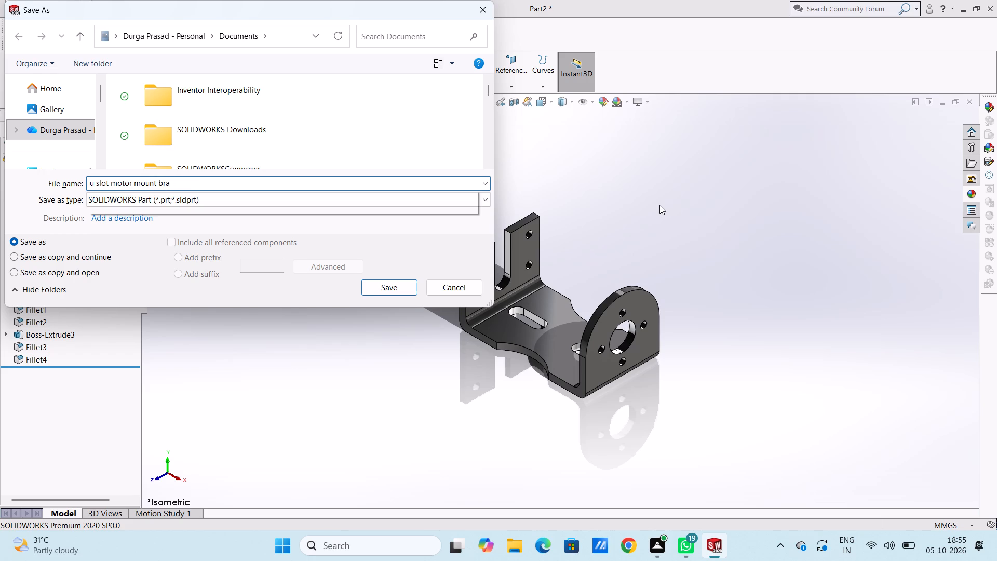
{"action": "key", "text": "c"}
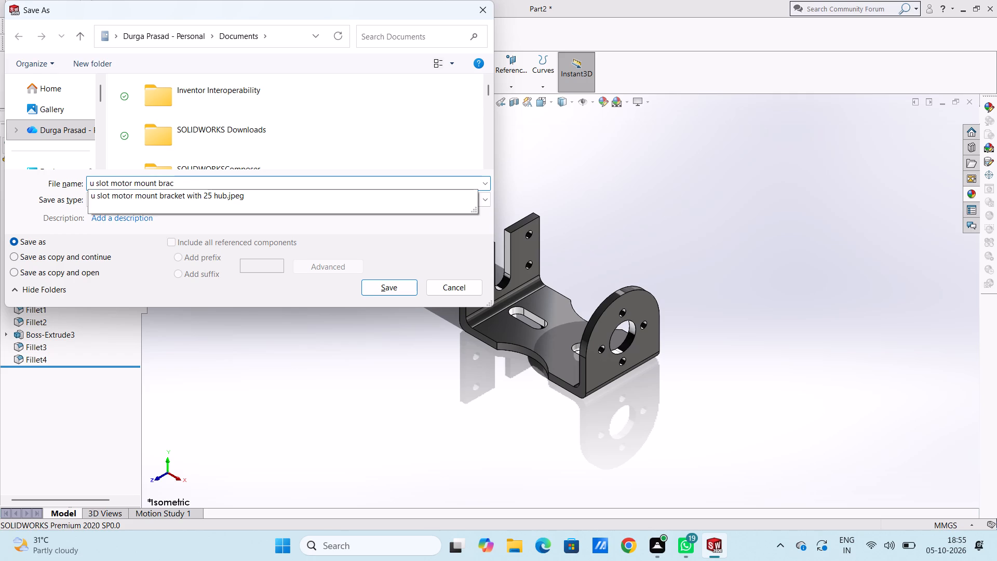
{"action": "type", "text": "ket"}
{"action": "key", "text": "space"}
{"action": "type", "text": "with"}
{"action": "key", "text": "space"}
{"action": "type", "text": "25"}
{"action": "key", "text": "space"}
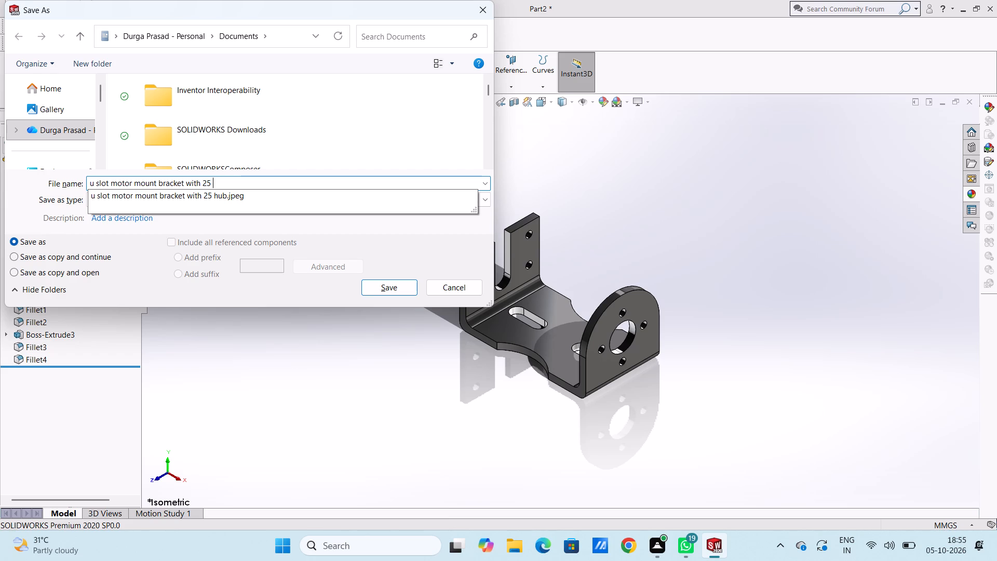
{"action": "type", "text": "hub"}
{"action": "left_click", "coordinate": [387, 285]}
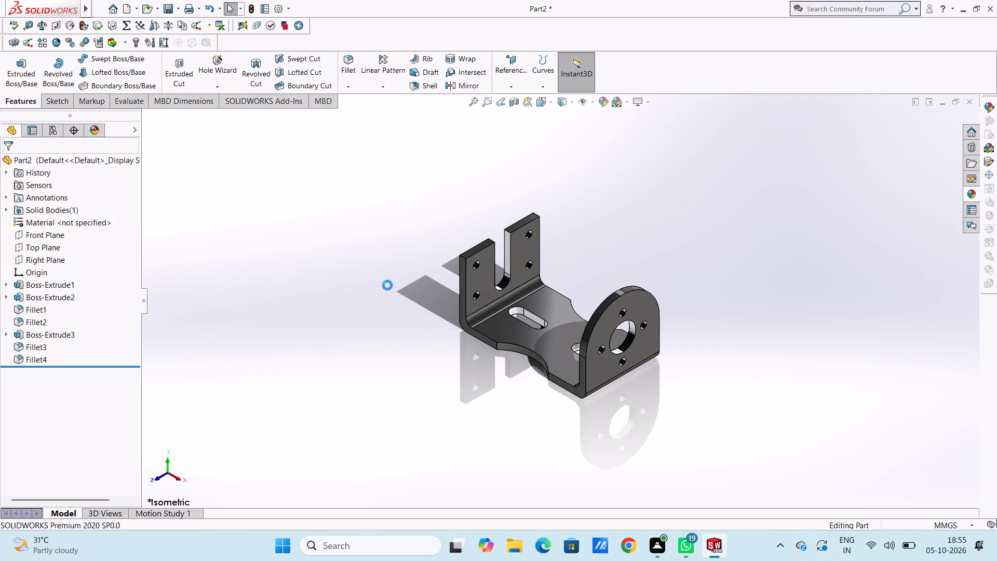
Save a copy of the bracket as an Adobe Portable Document Format (*.pdf) file under the same name.
{"action": "left_click", "coordinate": [179, 10]}
{"action": "left_click", "coordinate": [197, 37]}
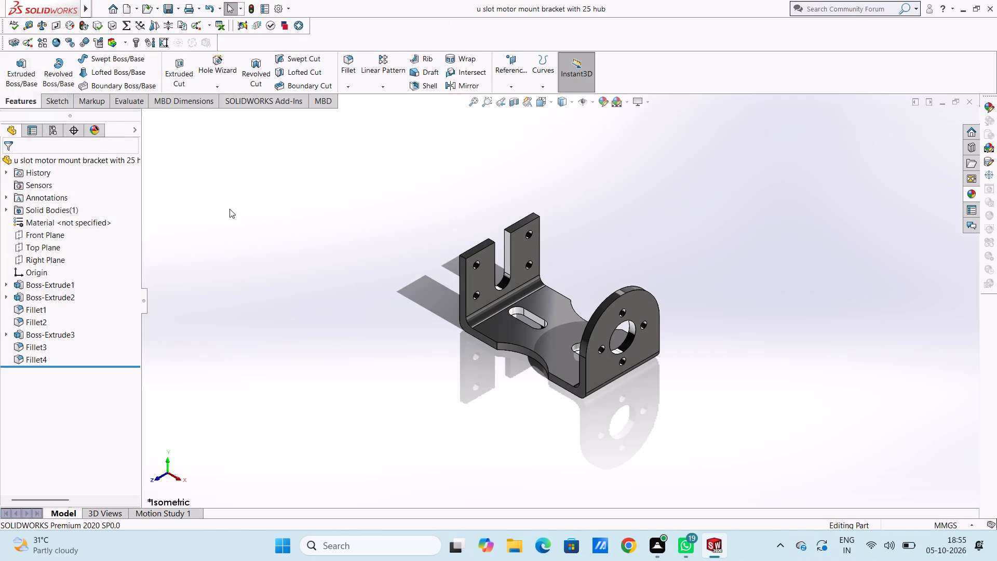
{"action": "left_click", "coordinate": [236, 199]}
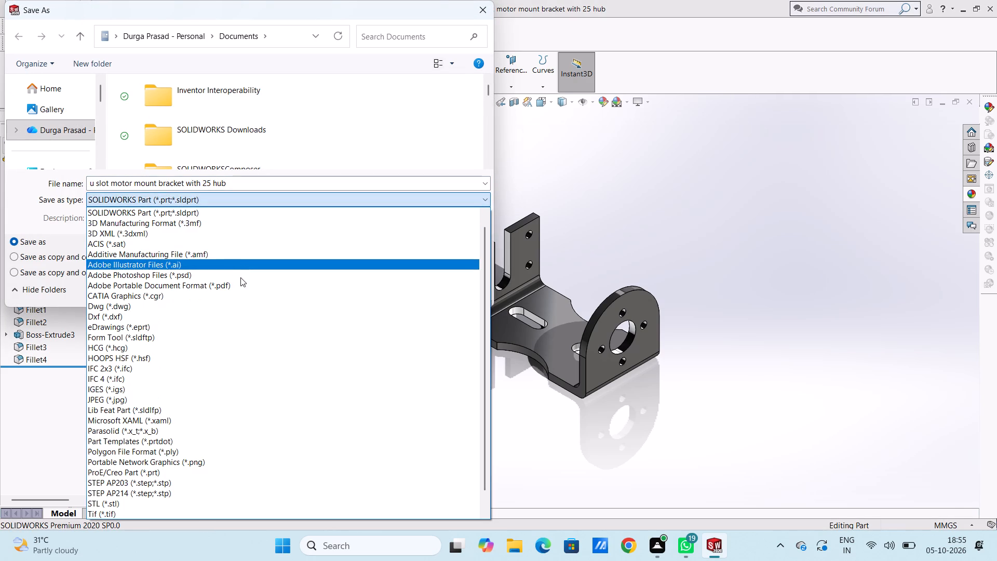
{"action": "left_click", "coordinate": [240, 284]}
{"action": "left_click", "coordinate": [378, 313]}
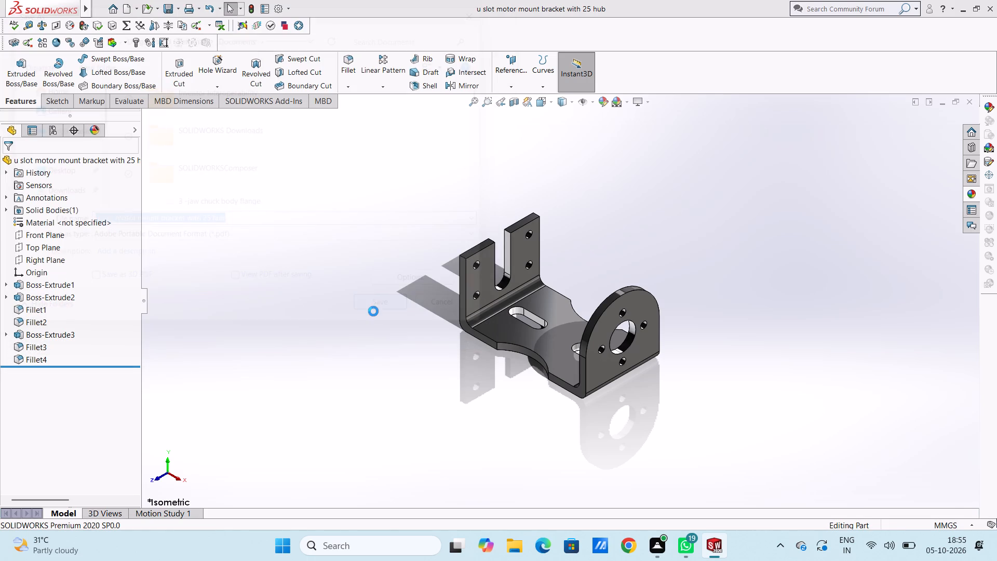